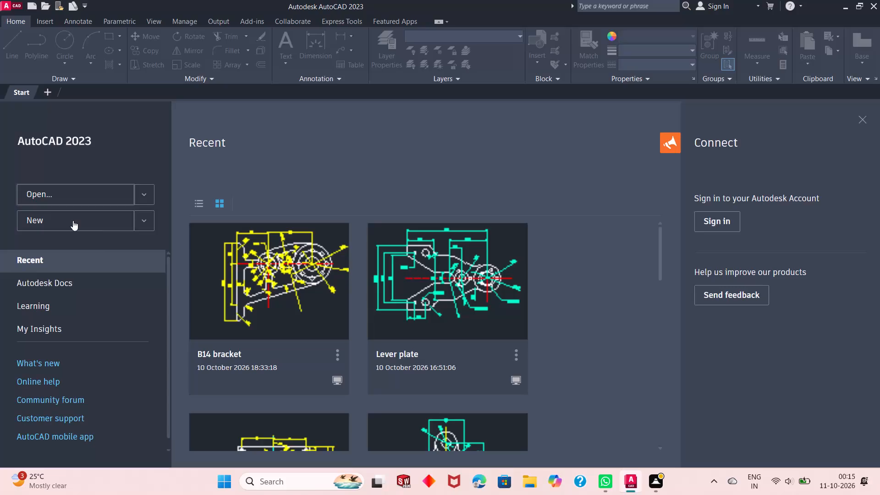
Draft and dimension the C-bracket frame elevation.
Create a new blank drawing.
click(79, 216)
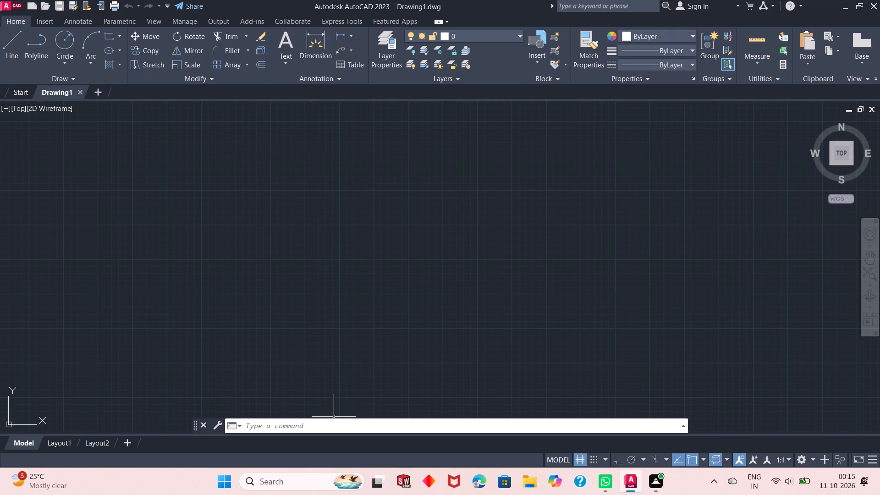
Turn on log file recording for the drawing with the LOGFILEON command.
click(316, 428)
key(o)
key(BackSpace)
key(BackSpace)
text(log)
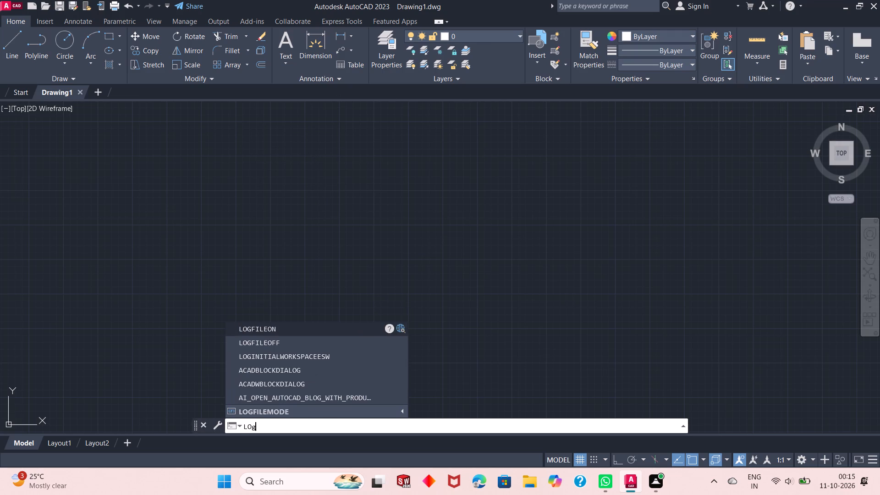
click(312, 334)
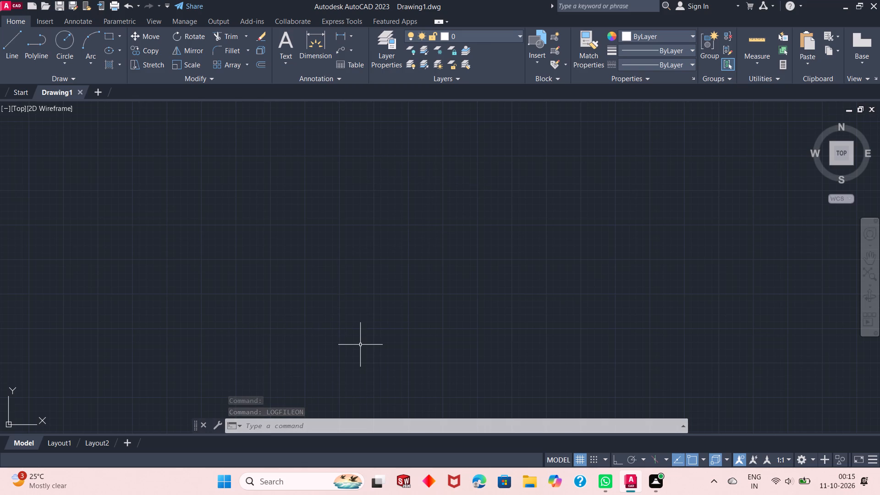
Set the model space limits from lower-left corner 0,0 to upper-right corner 100,100.
text(lim)
key(Return)
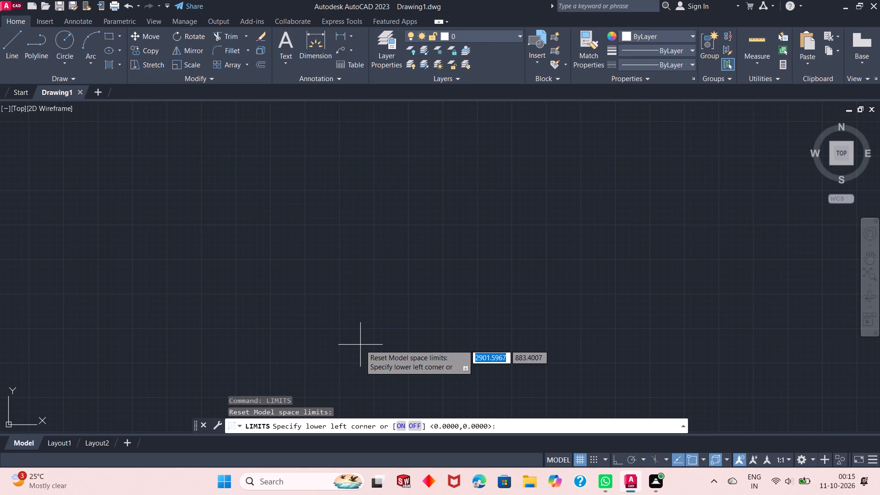
text(0,0)
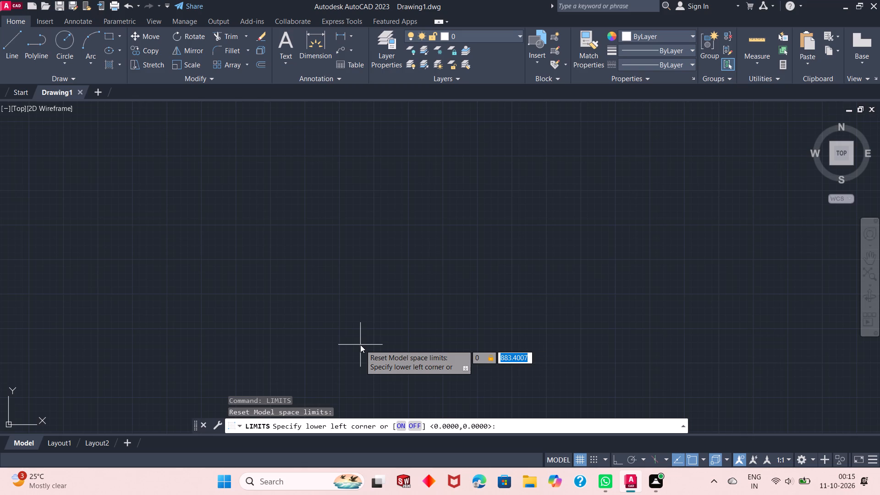
key(Return)
text(100,100)
key(Return)
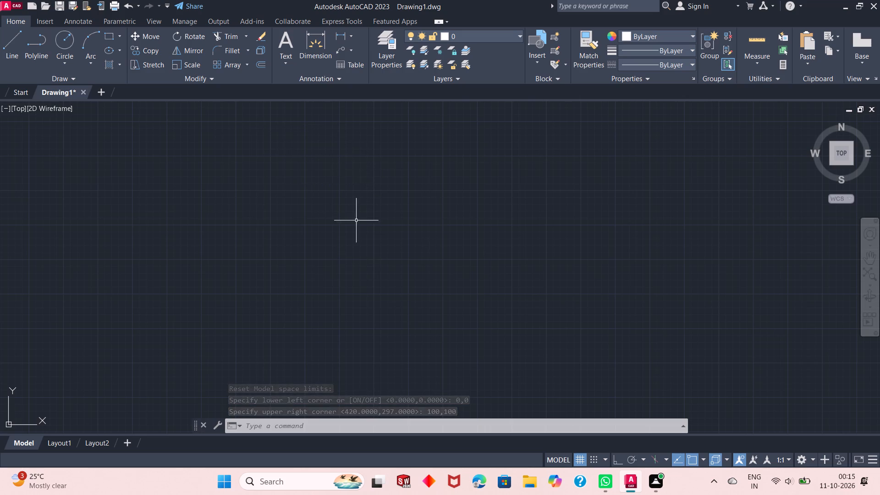
Create three new layers, Layer1, Layer2 and Layer3.
click(383, 60)
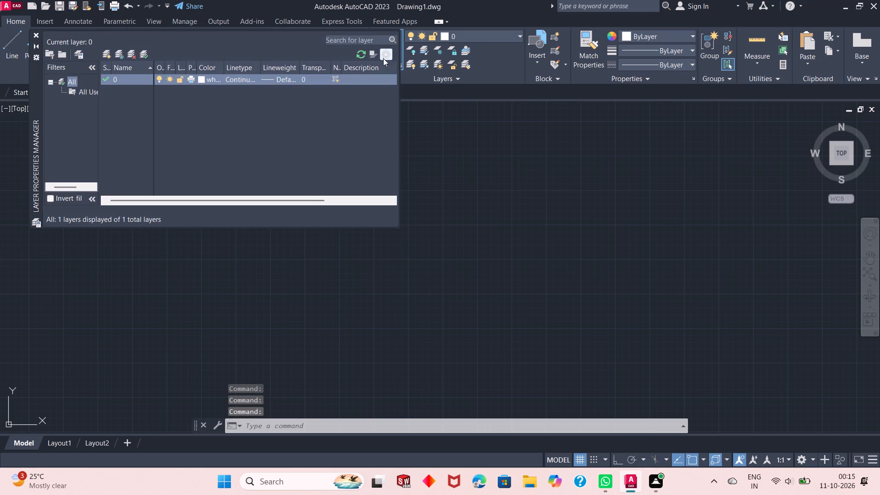
click(105, 55)
click(105, 55)
click(105, 55)
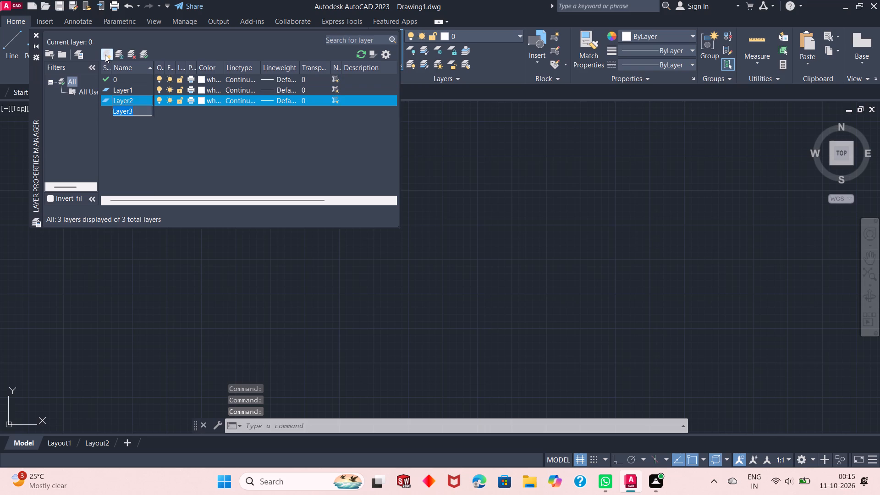
Give Layer1 the colour yellow and load and assign the ACAD_ISO02W100 ISO dash linetype to it.
click(202, 88)
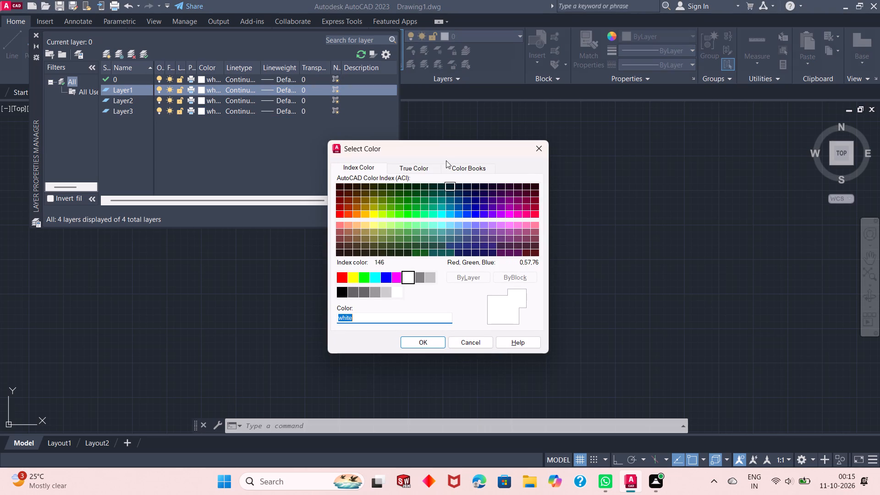
click(355, 279)
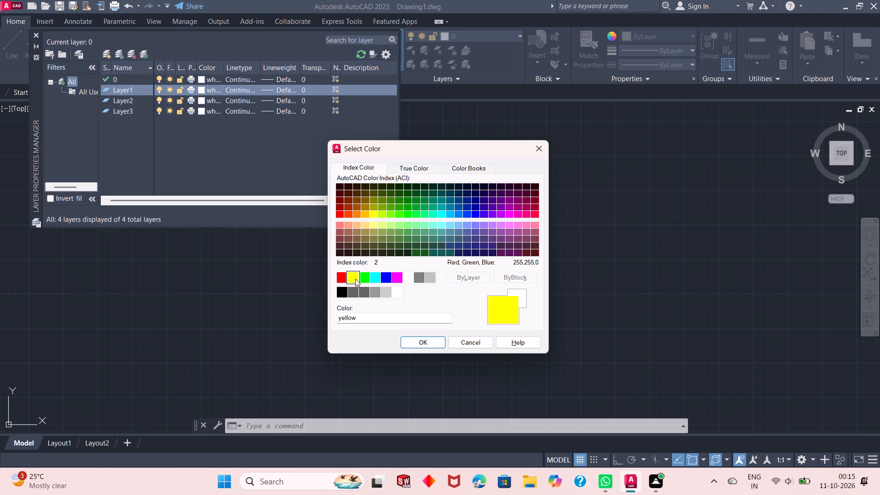
click(424, 346)
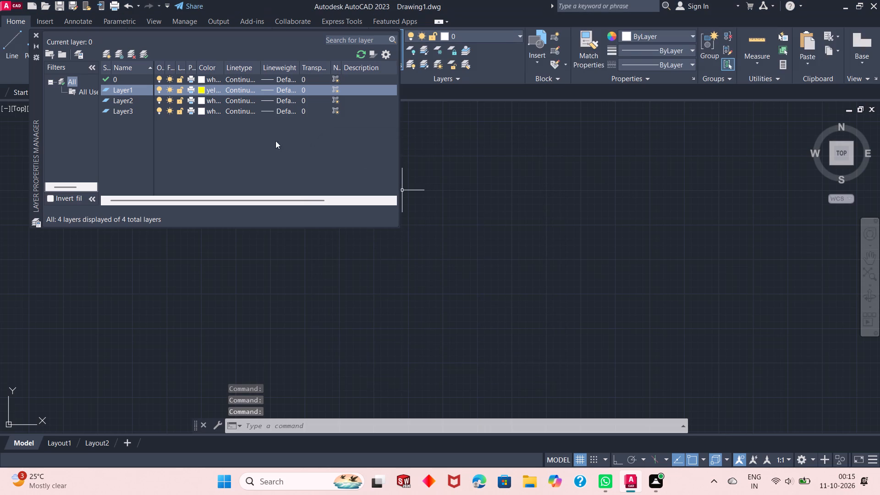
click(229, 90)
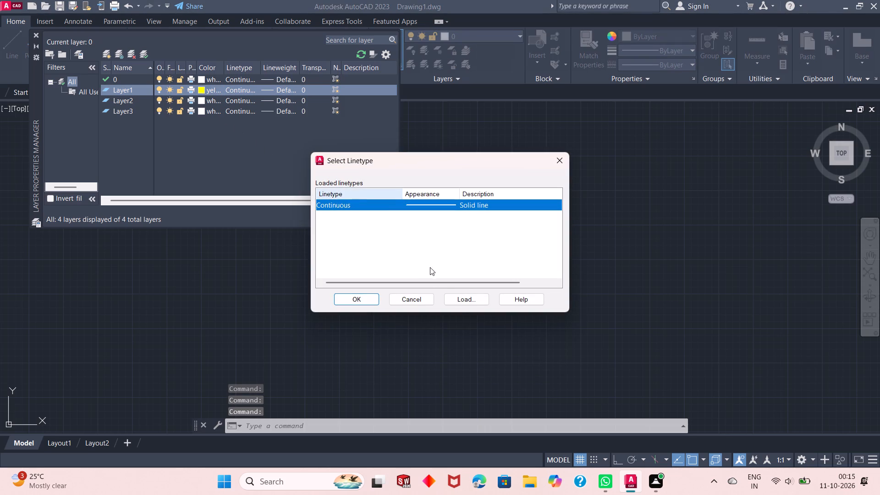
click(459, 302)
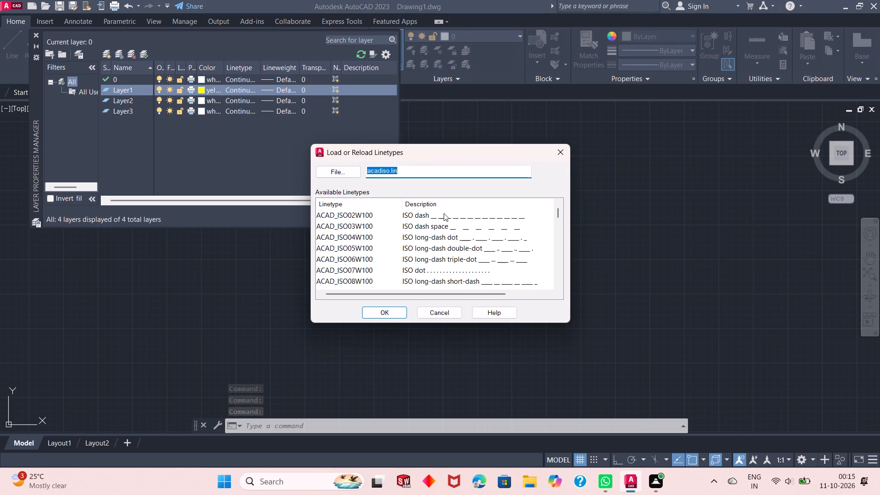
click(418, 216)
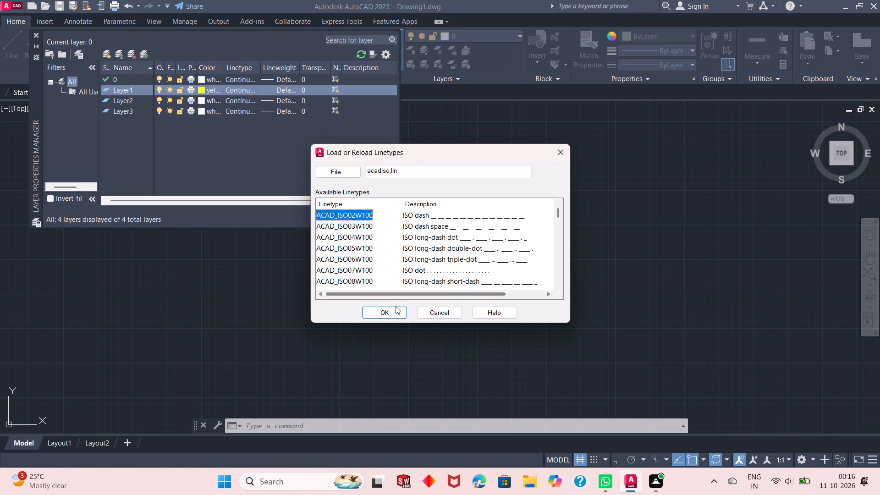
click(389, 312)
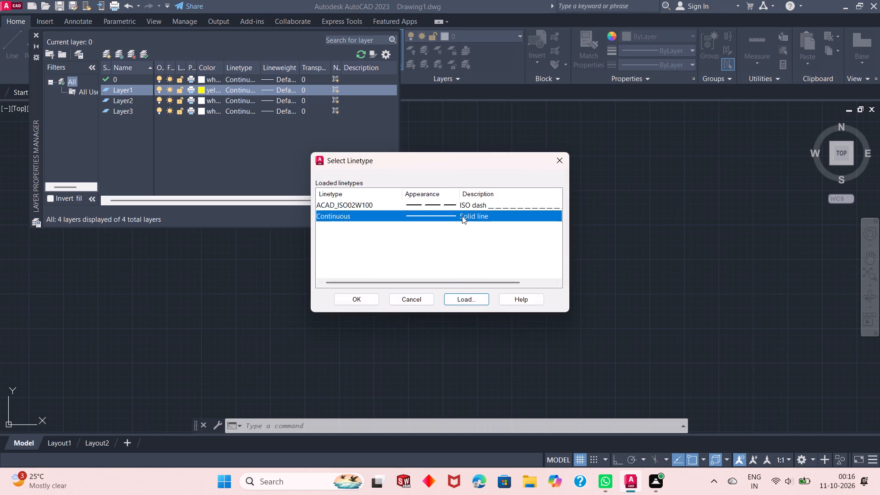
click(462, 205)
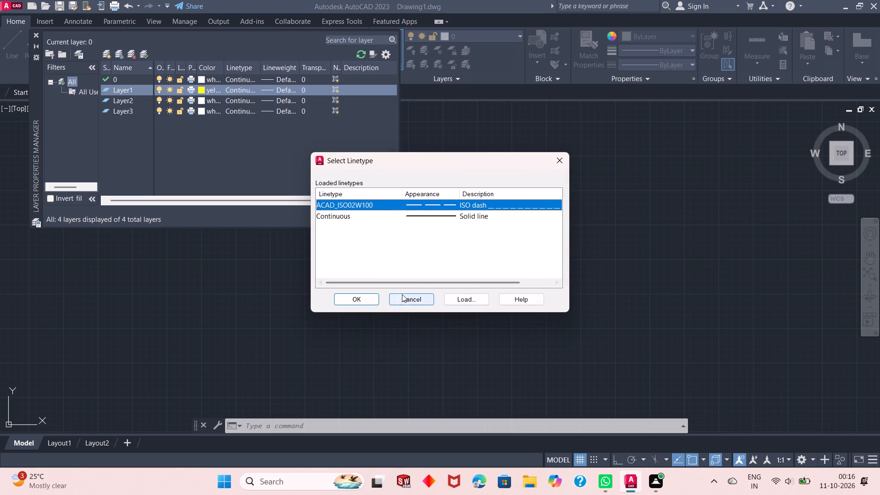
click(367, 297)
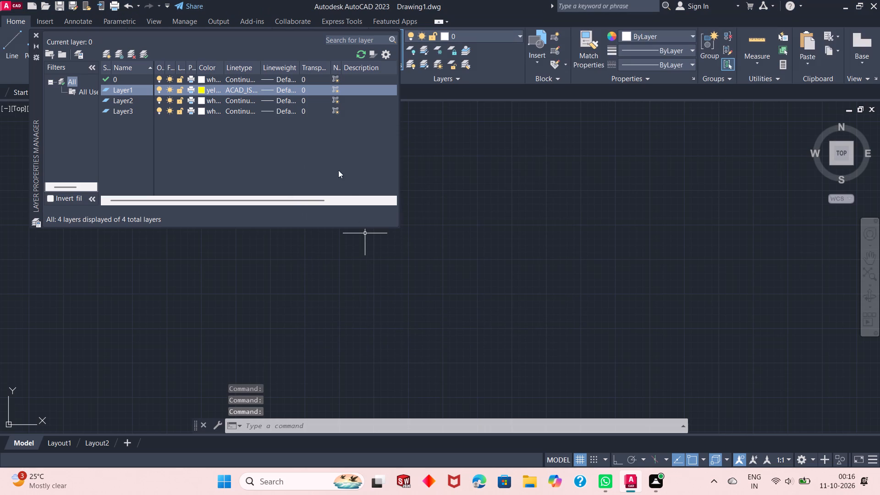
Set the colour of Layer2 to index colour 120.
click(201, 100)
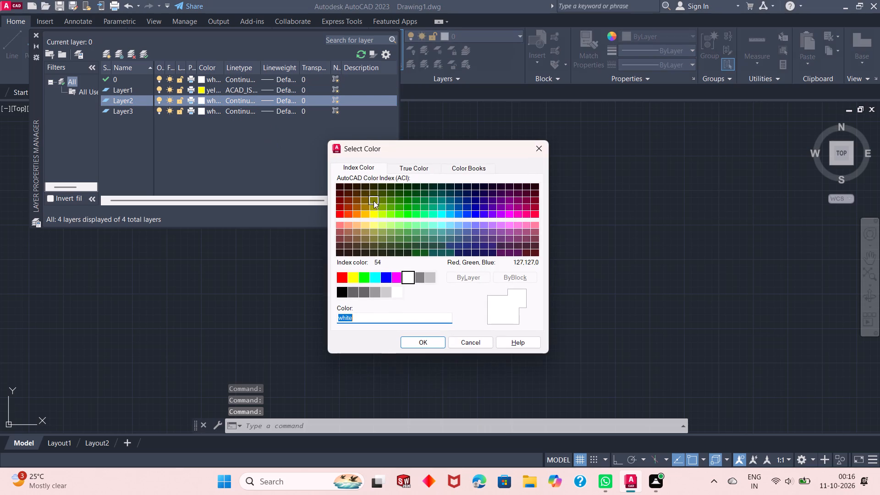
click(431, 214)
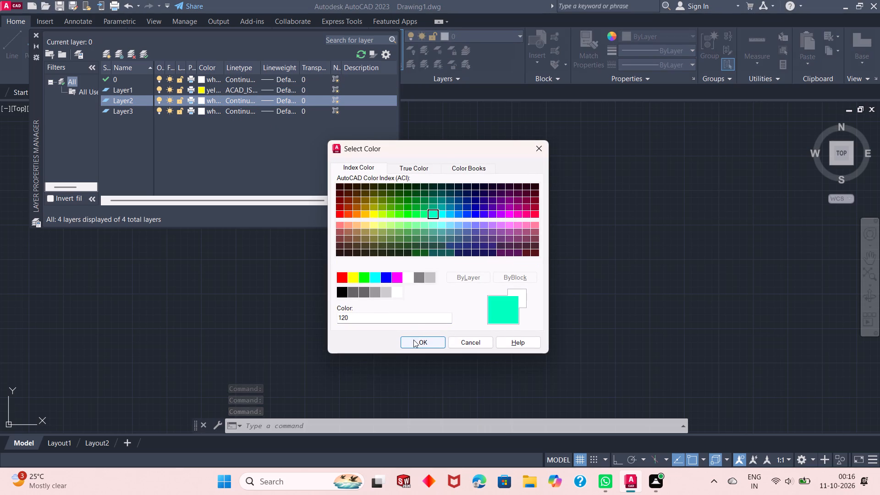
click(413, 341)
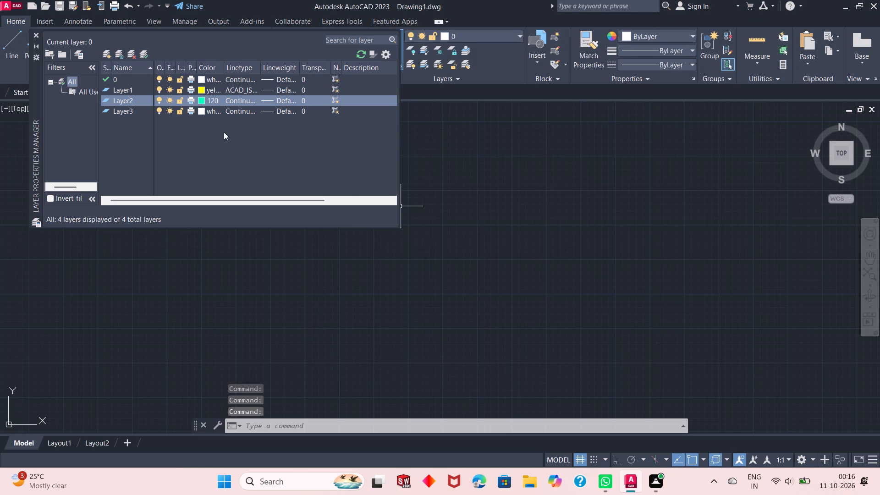
Assign the ACAD_ISO02W100 ISO dash linetype to Layer3.
click(243, 112)
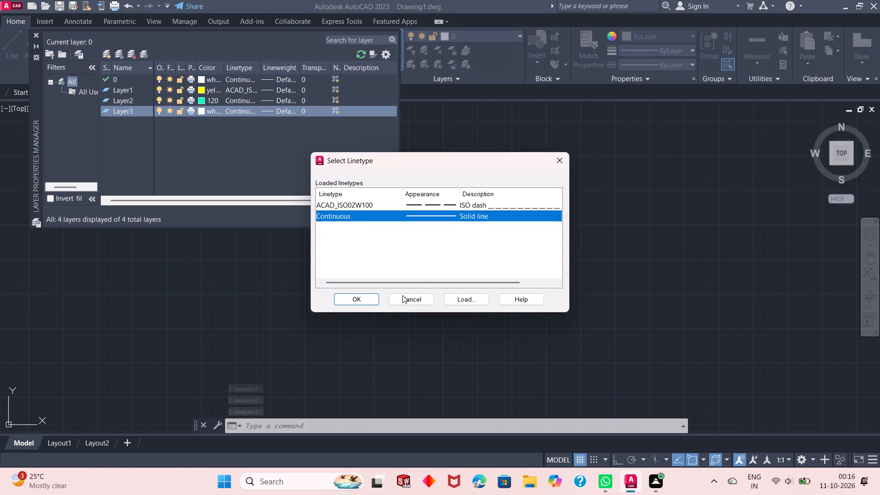
click(420, 206)
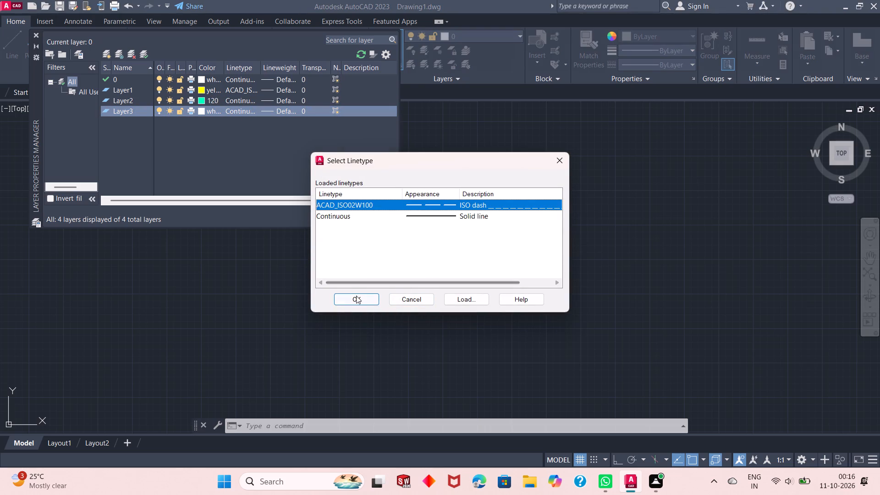
click(356, 297)
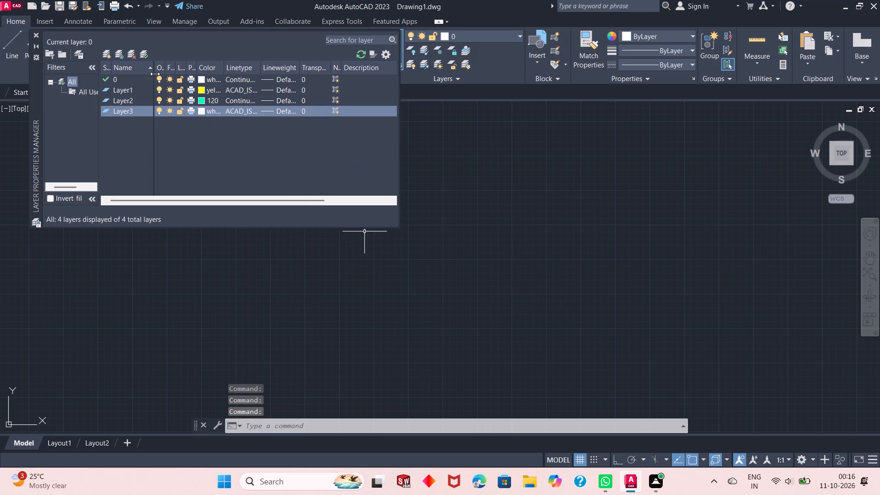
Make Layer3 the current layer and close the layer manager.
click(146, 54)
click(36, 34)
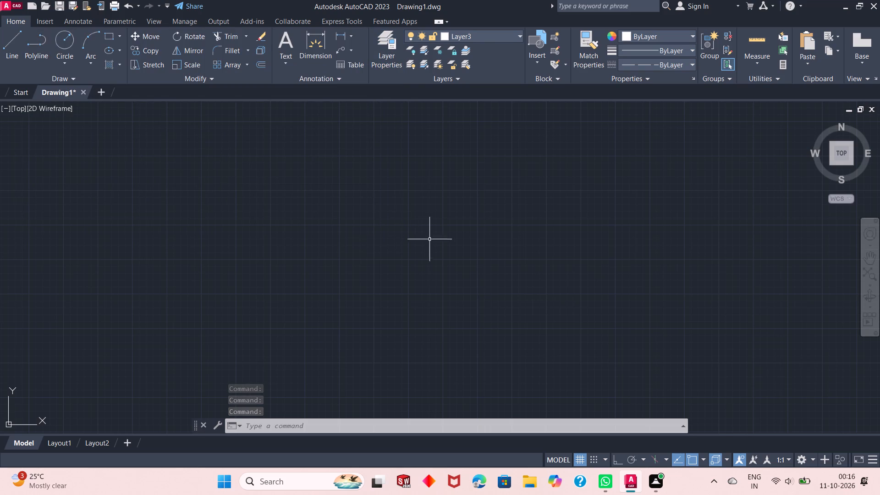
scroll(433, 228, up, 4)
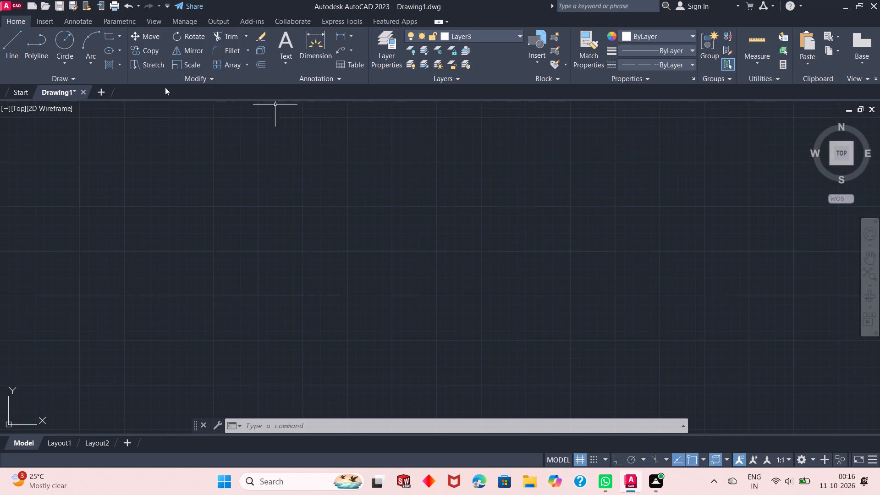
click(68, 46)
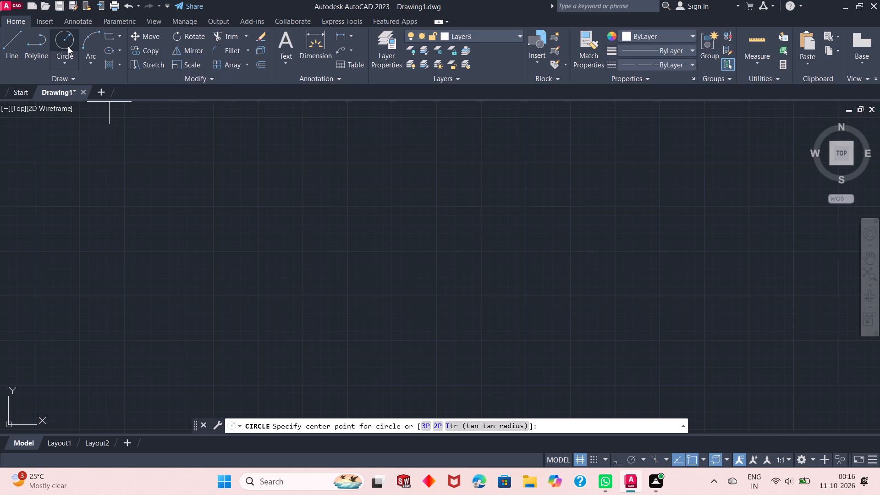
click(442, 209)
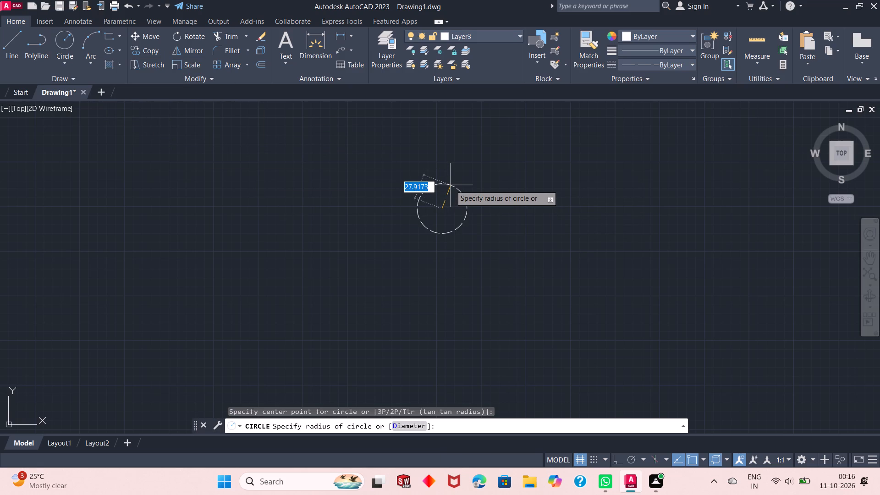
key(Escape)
Draw a circle of radius 24 in the upper middle of the drawing area on layer 0.
click(496, 38)
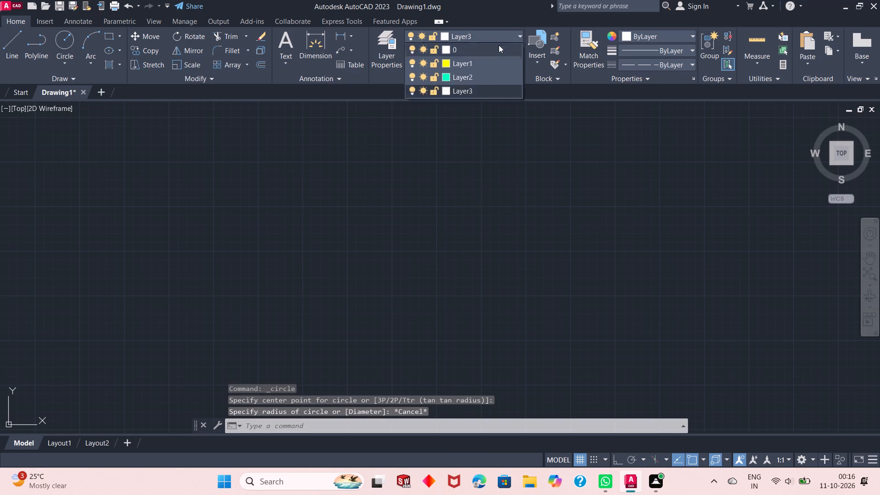
click(497, 55)
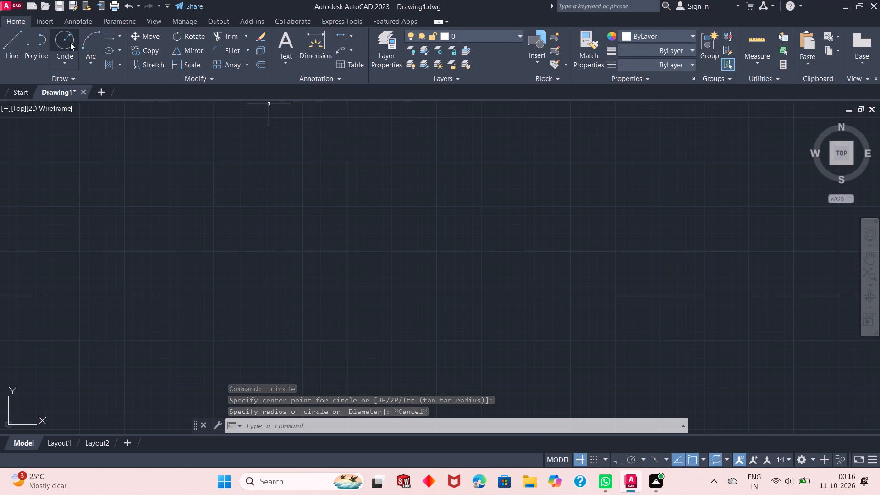
click(64, 39)
click(433, 178)
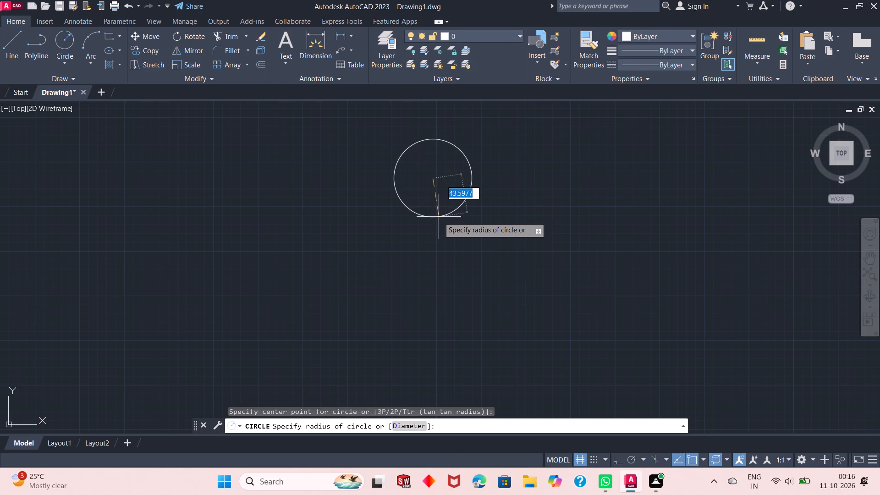
text(24)
key(Return)
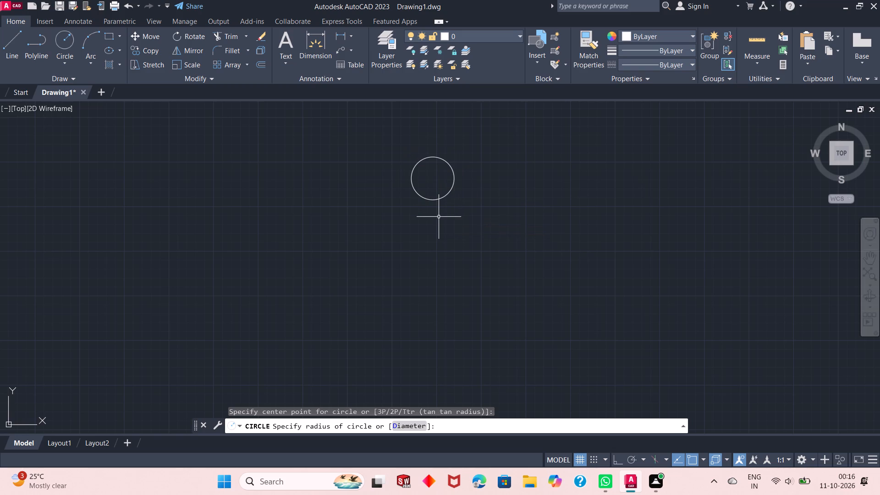
scroll(438, 170, up, 1)
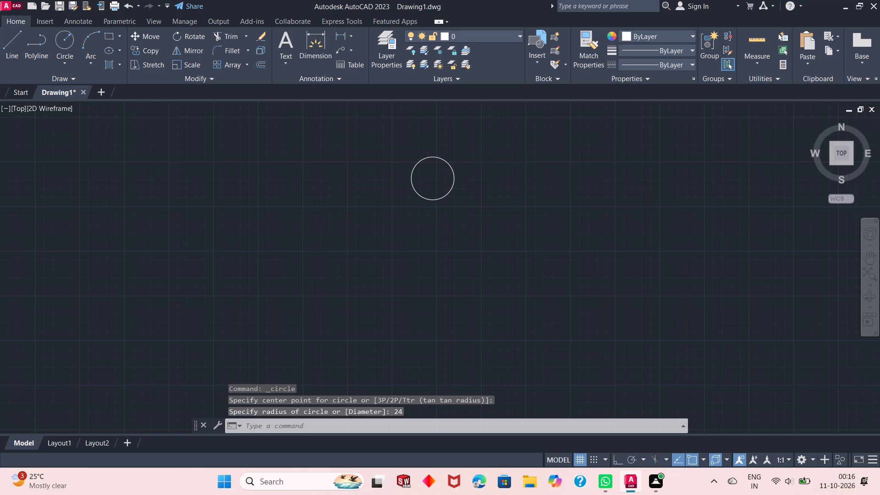
scroll(438, 169, up, 2)
scroll(438, 170, down, 1)
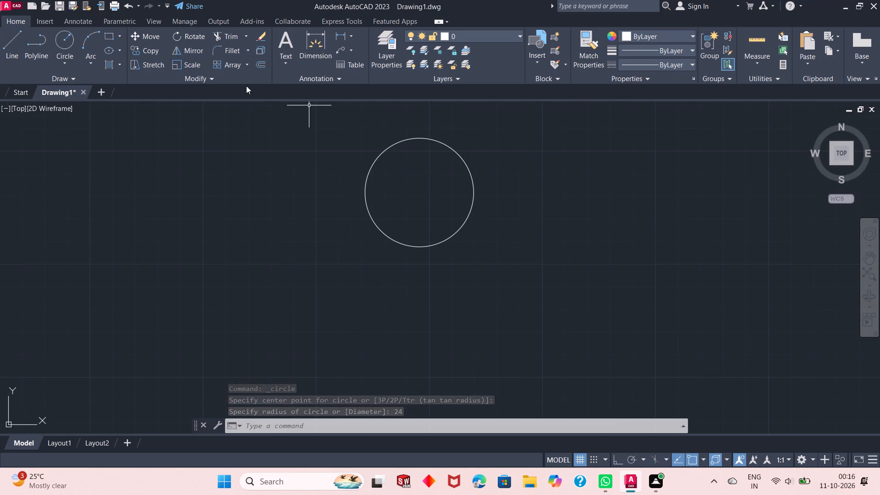
Draw a circle of radius 10 concentric with the radius 24 circle.
click(65, 42)
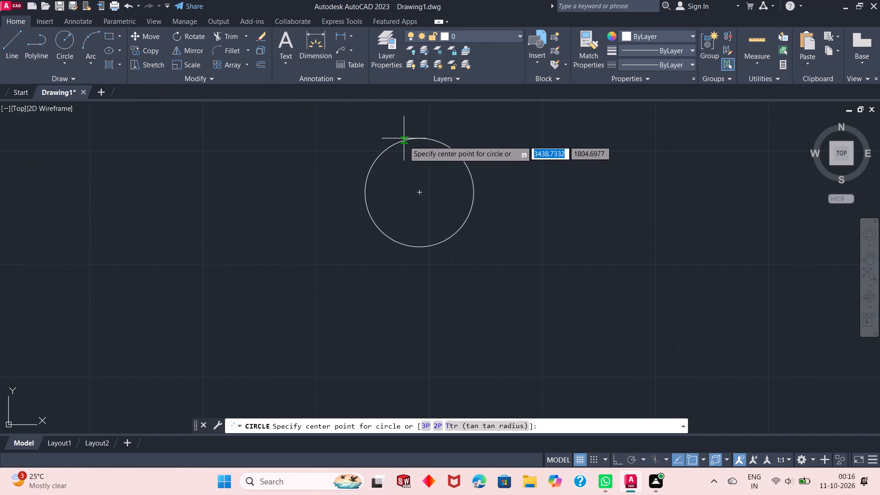
click(421, 191)
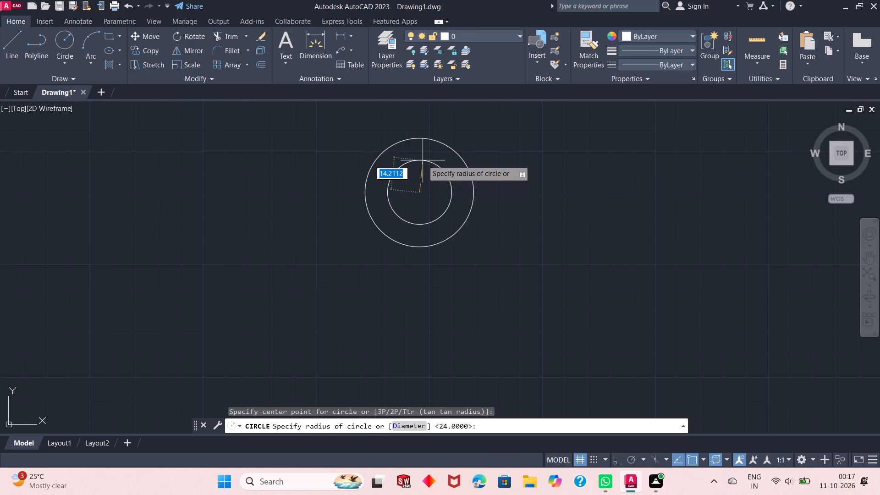
text(10)
key(Return)
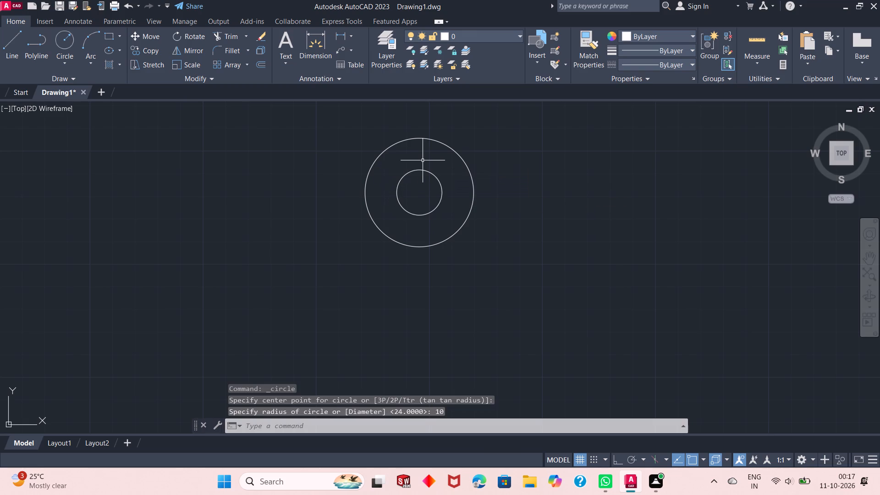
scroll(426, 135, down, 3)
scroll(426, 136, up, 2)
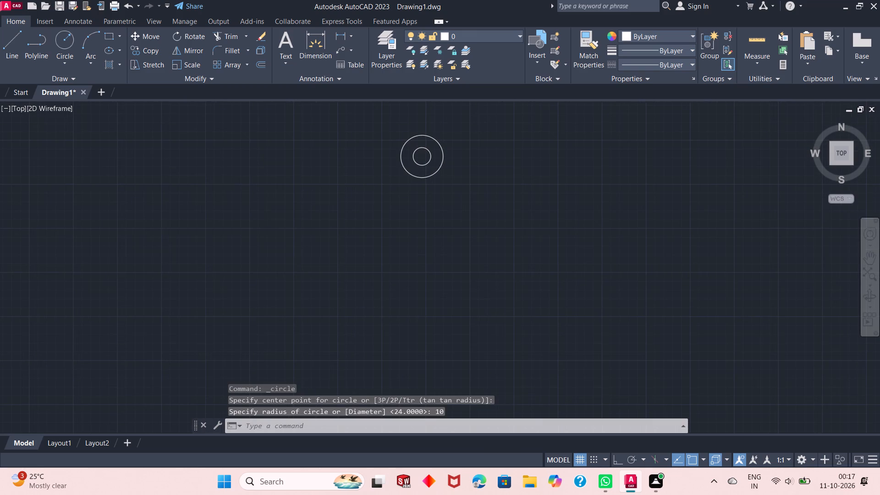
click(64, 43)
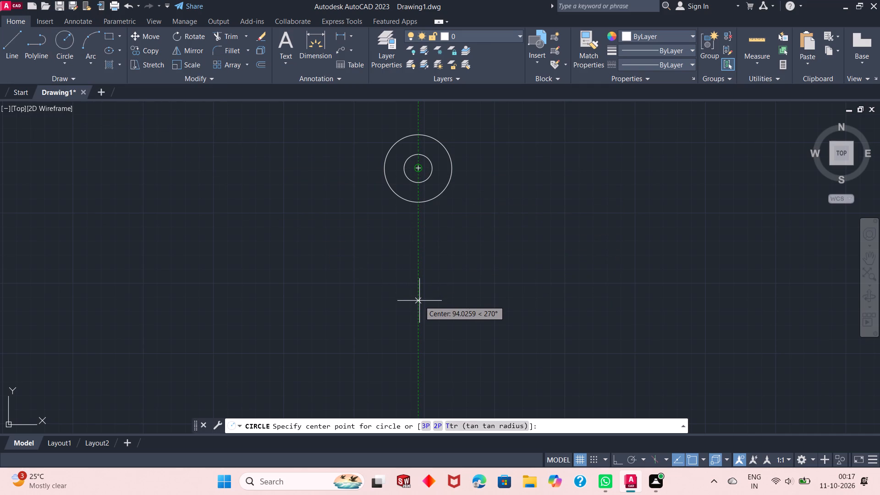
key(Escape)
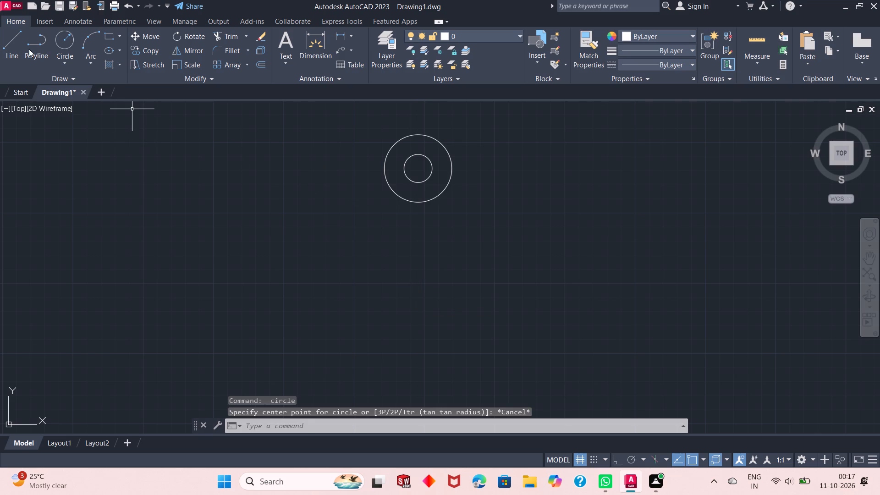
On Layer1, draw a vertical centre line 85 long straight down from the circles' centre, with Ortho on.
click(488, 38)
click(495, 59)
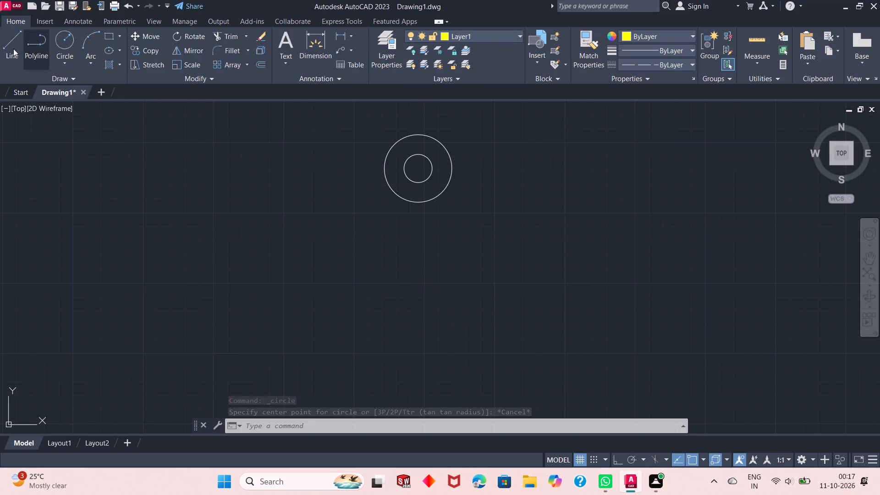
click(9, 48)
click(420, 167)
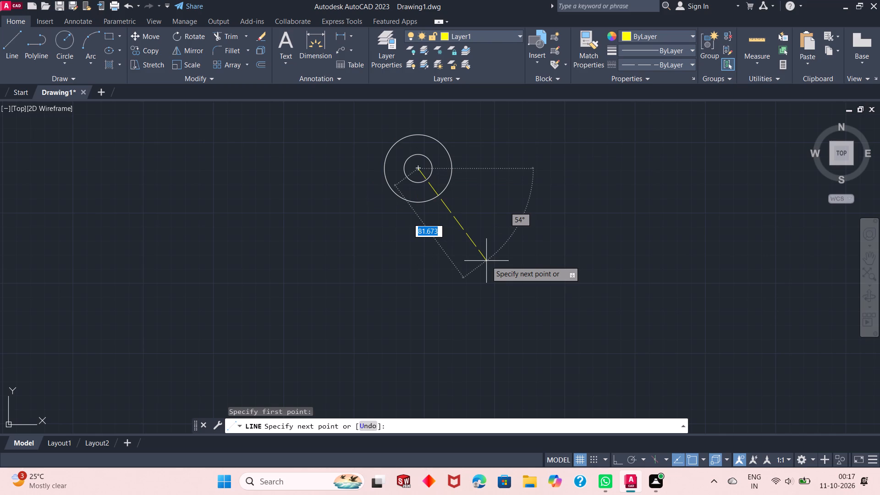
key(F8)
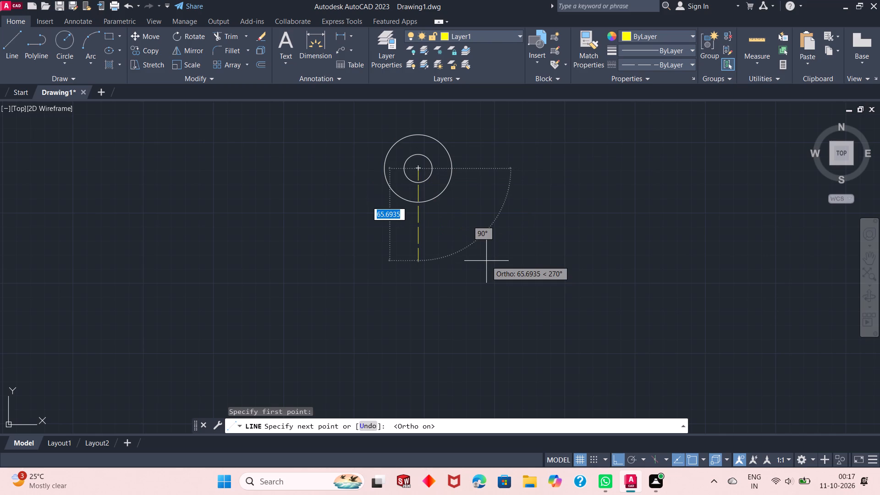
text(85)
key(Return)
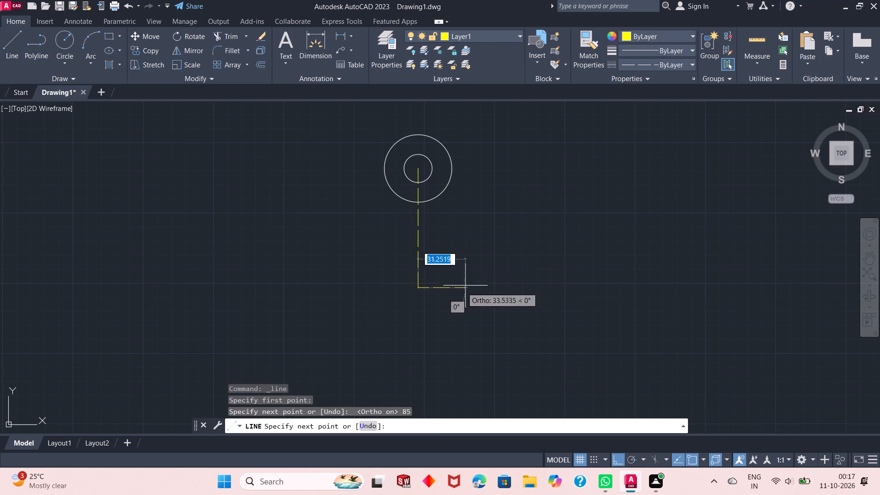
right_click(385, 286)
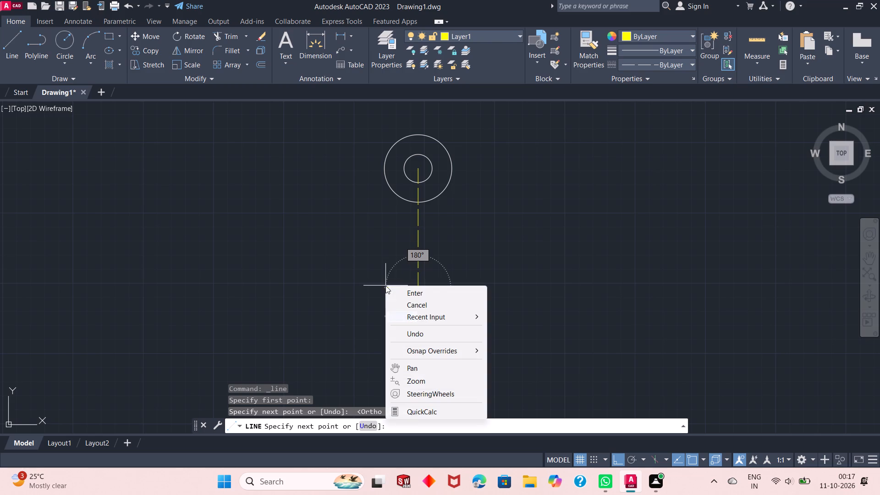
click(399, 288)
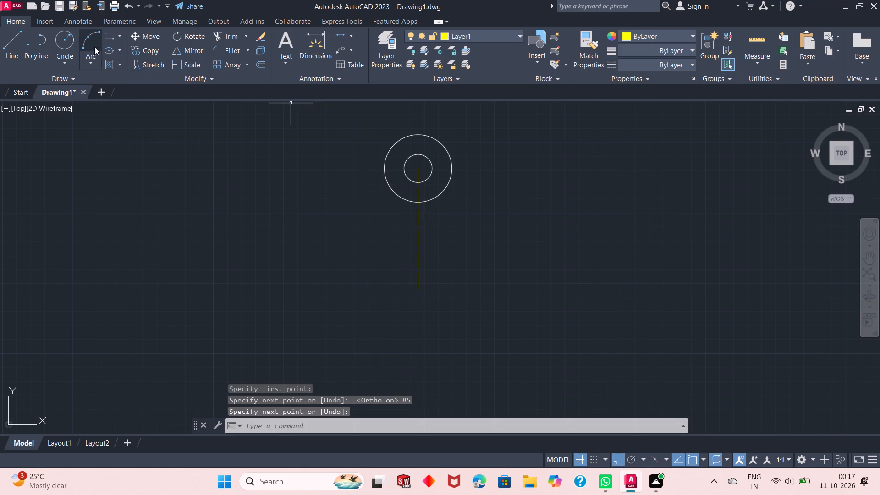
On layer 0, draw a circle of radius 37 centred on the lower end of the centre line.
click(487, 36)
click(491, 53)
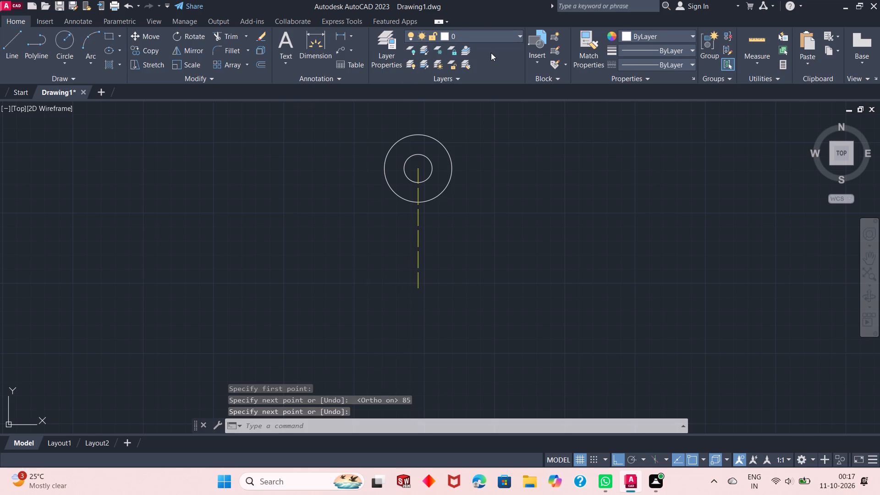
click(66, 44)
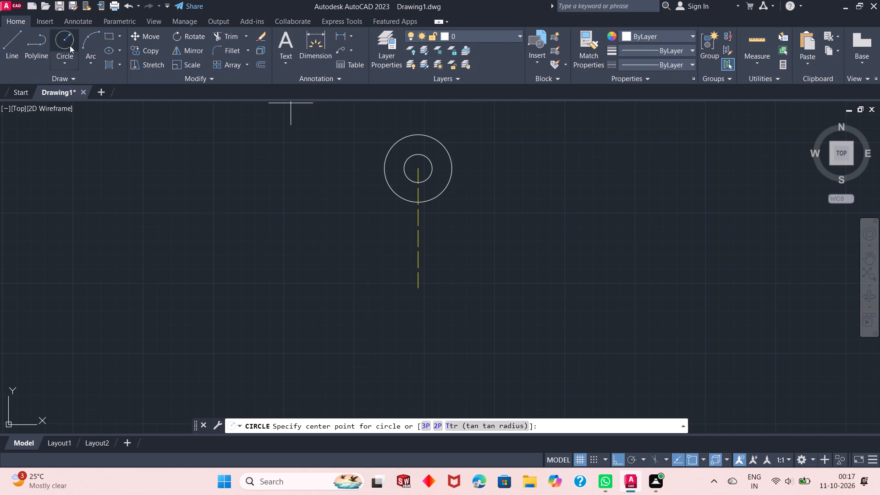
click(418, 288)
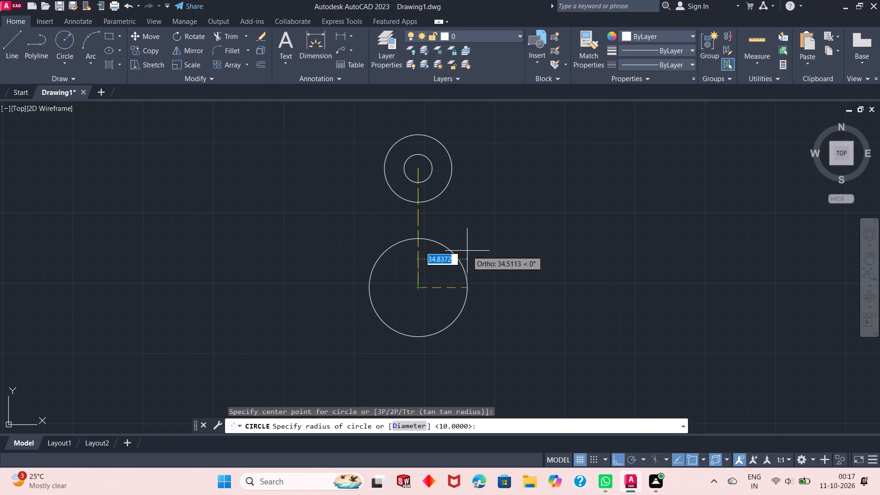
text(37)
key(Return)
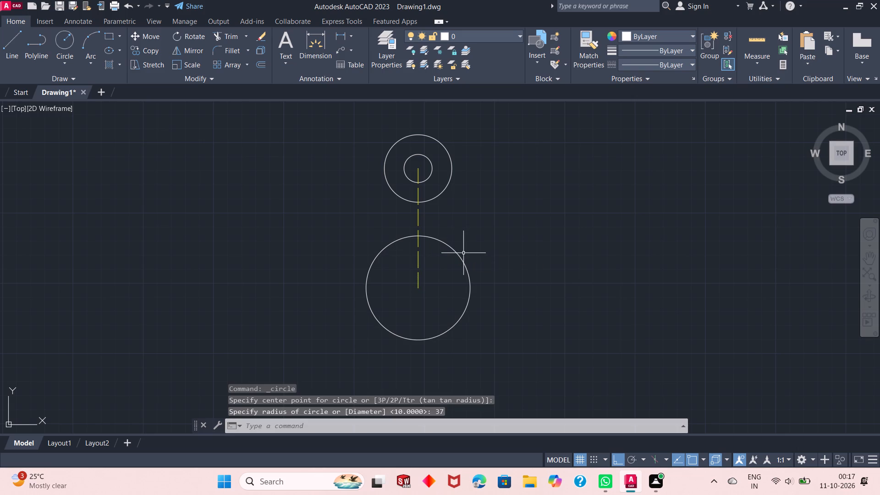
Draw a circle of radius 19 concentric with the radius 37 circle.
right_click(346, 222)
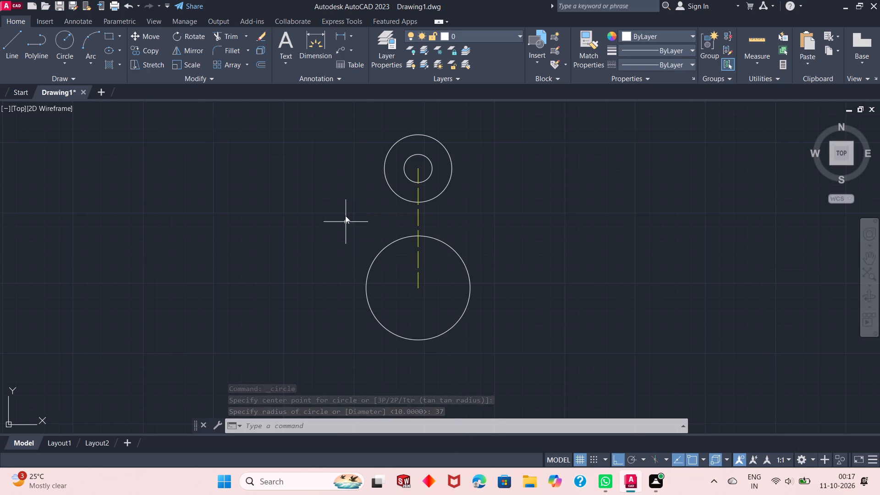
click(397, 227)
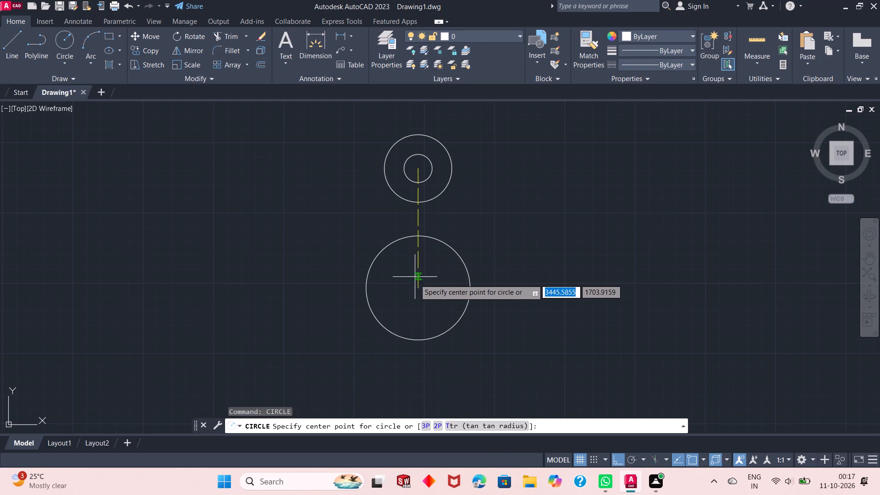
click(417, 287)
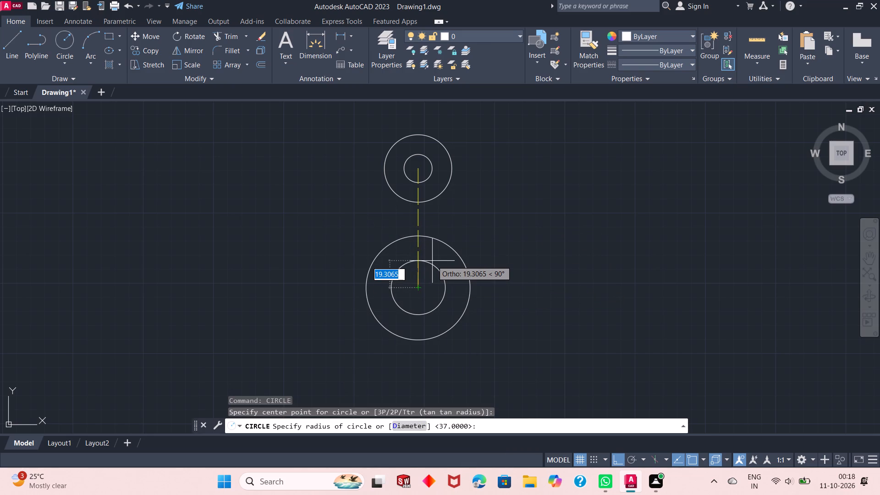
text(19)
key(Return)
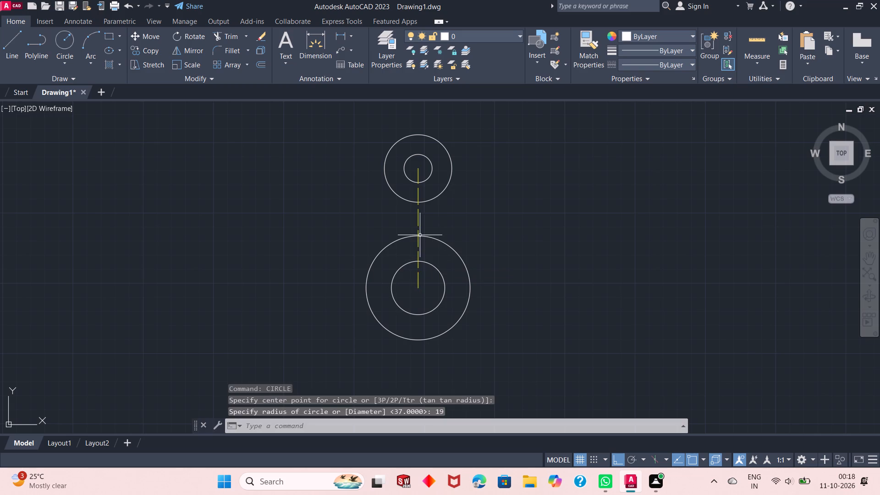
Draw a Start, End, Radius arc of radius 105 joining the left sides of the upper and lower outer circles.
scroll(394, 239, up, 2)
scroll(394, 239, down, 3)
scroll(399, 226, up, 1)
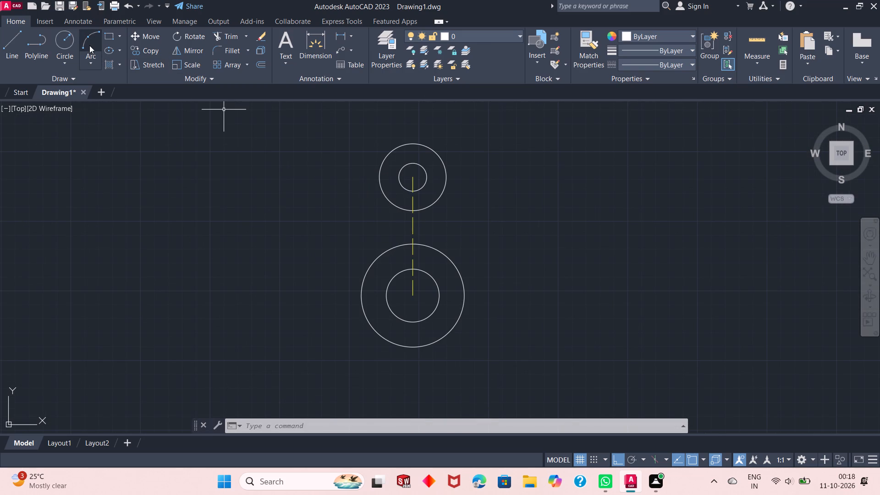
click(92, 58)
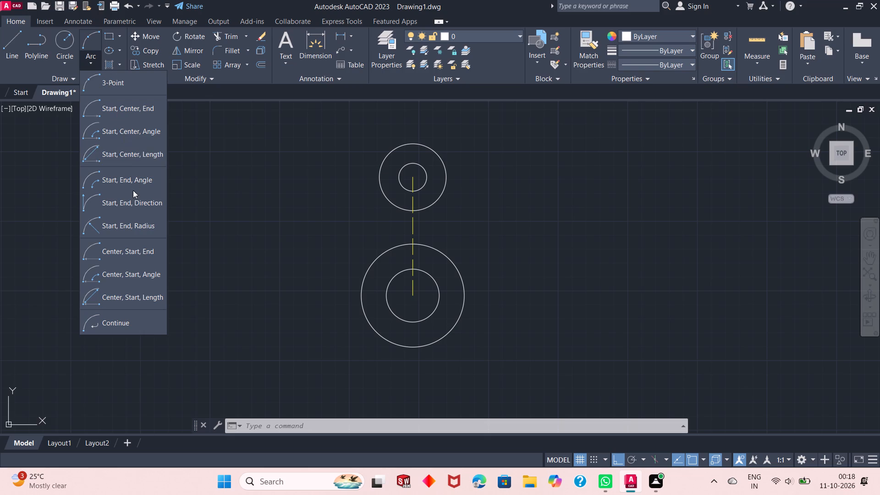
click(135, 221)
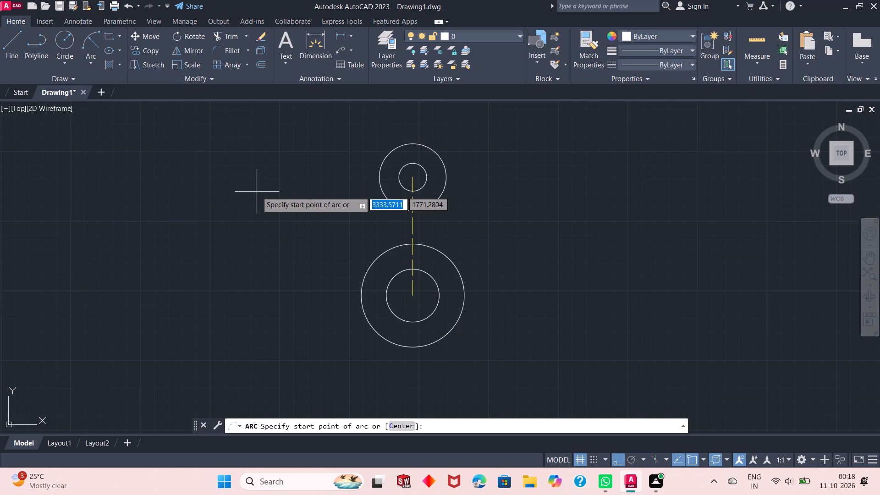
click(382, 160)
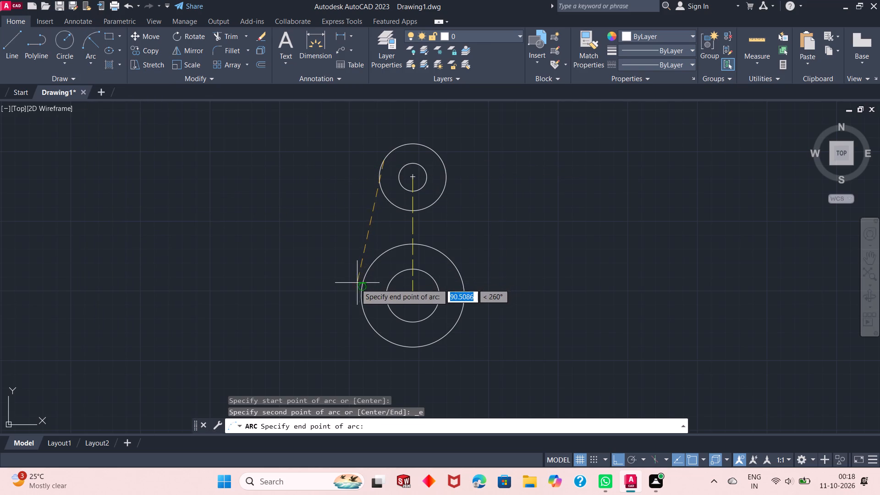
click(363, 309)
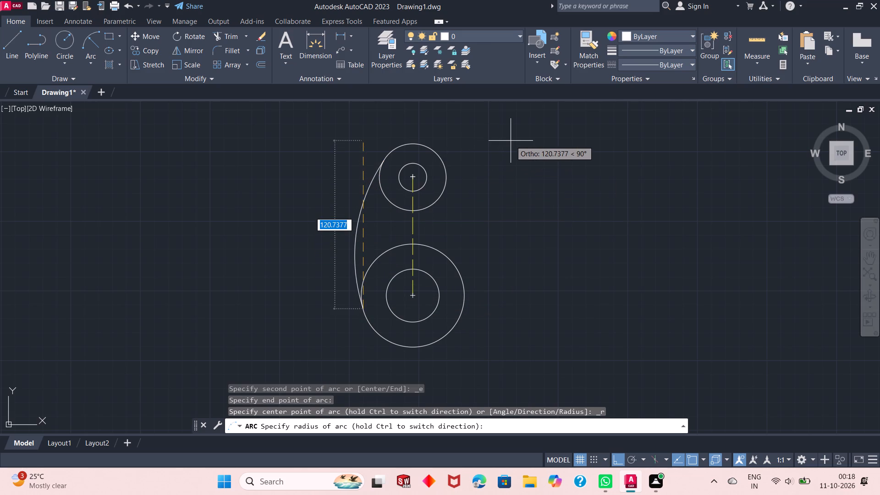
text(105)
key(Return)
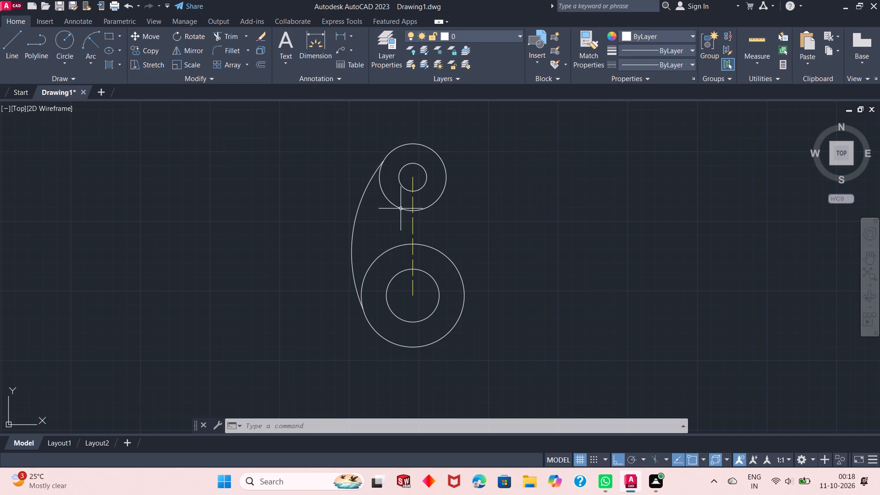
Fillet the right sides of the upper and lower outer circles with a radius of 36.
click(225, 49)
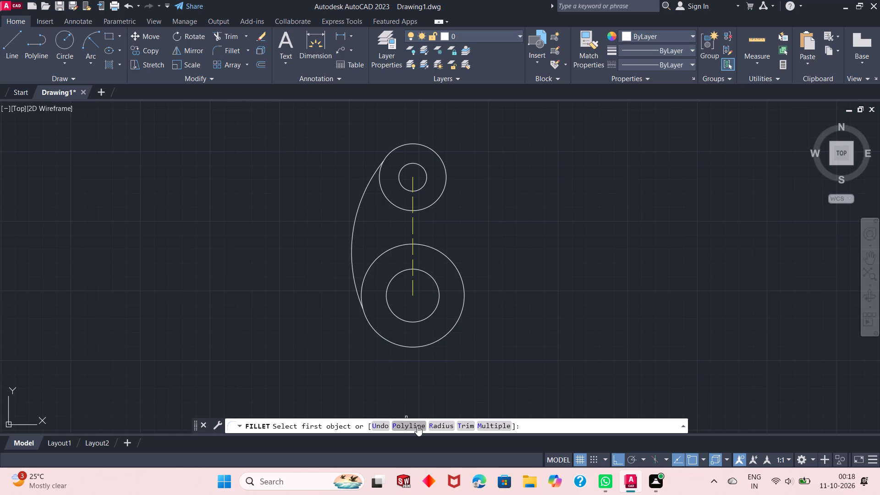
click(442, 426)
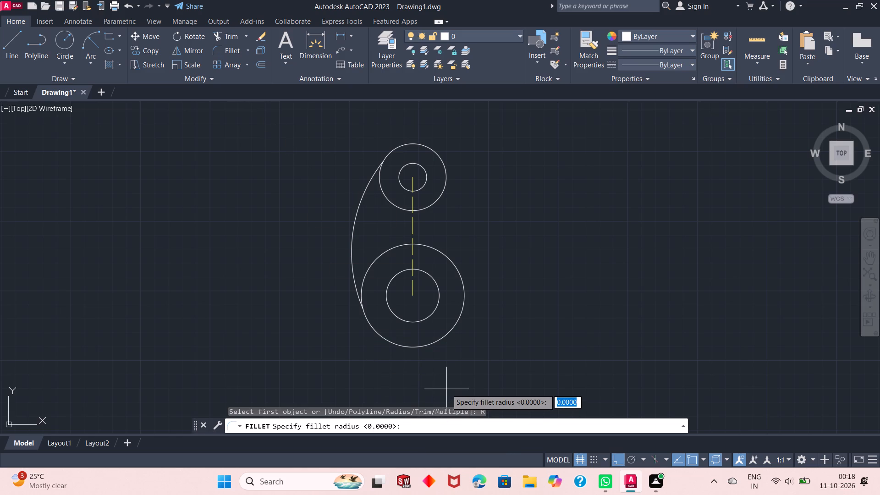
text(36)
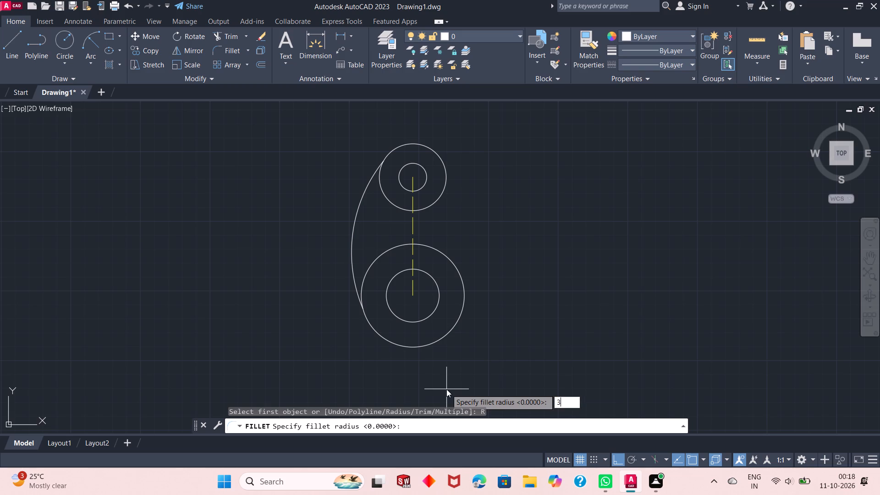
key(Return)
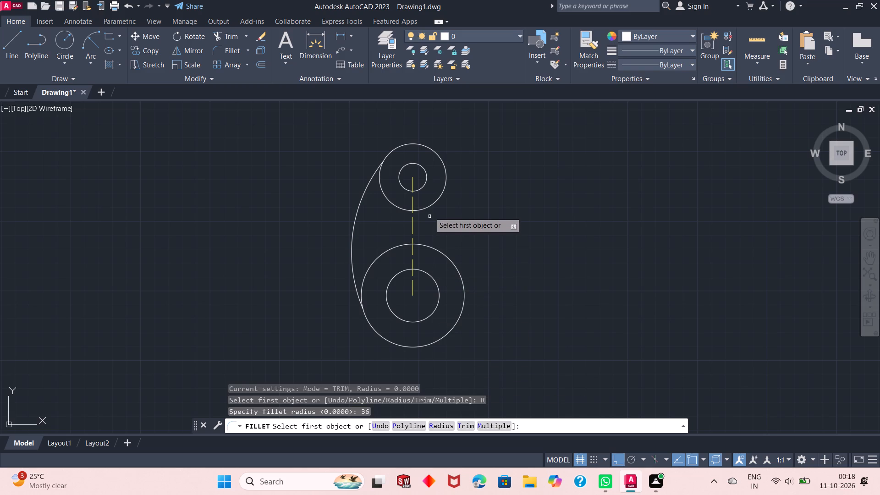
click(433, 205)
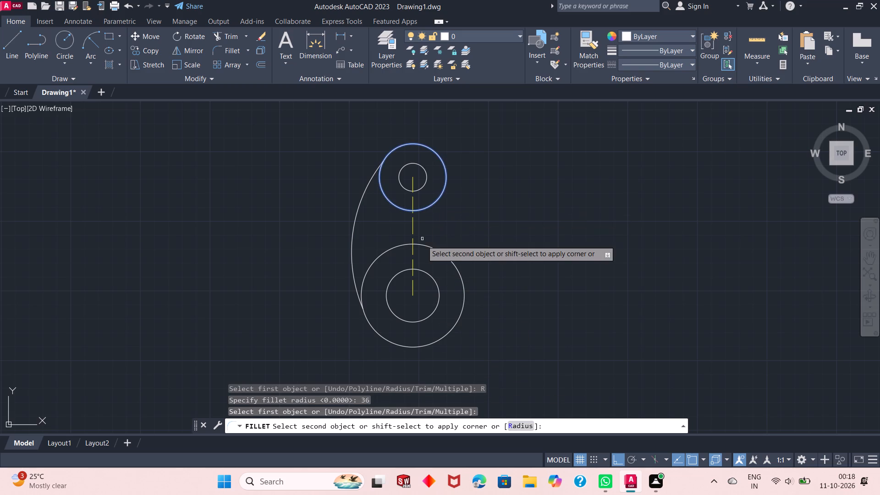
click(438, 252)
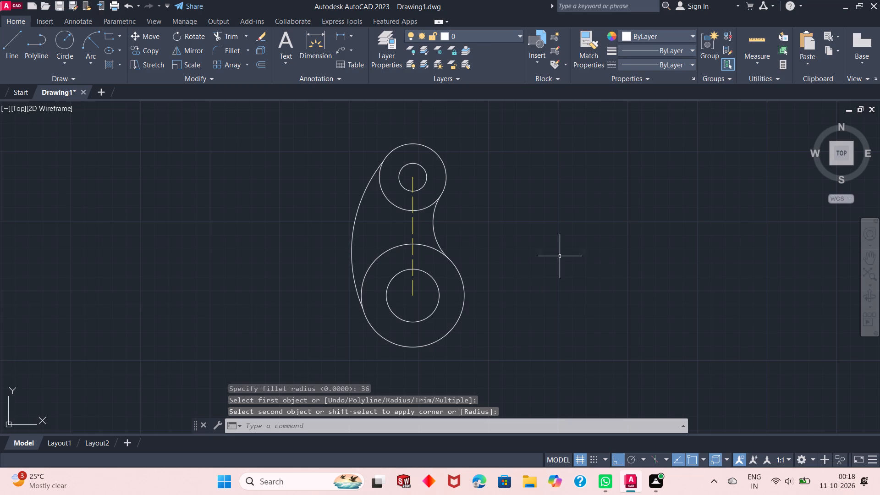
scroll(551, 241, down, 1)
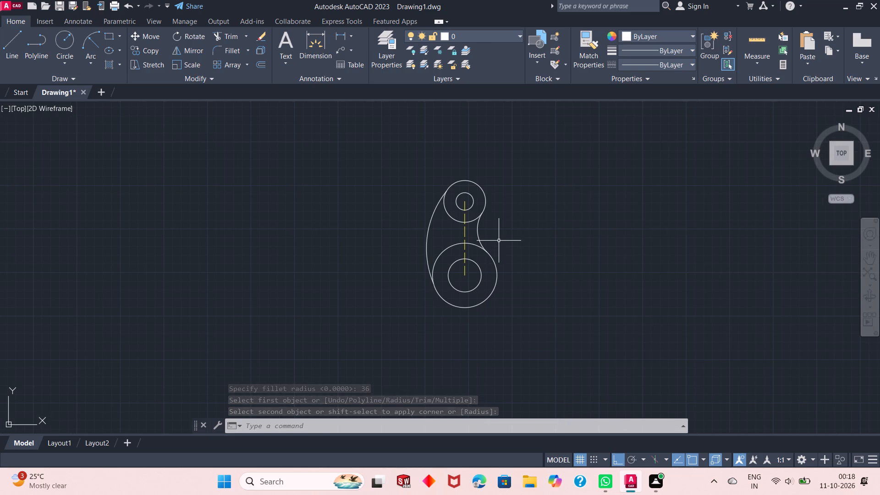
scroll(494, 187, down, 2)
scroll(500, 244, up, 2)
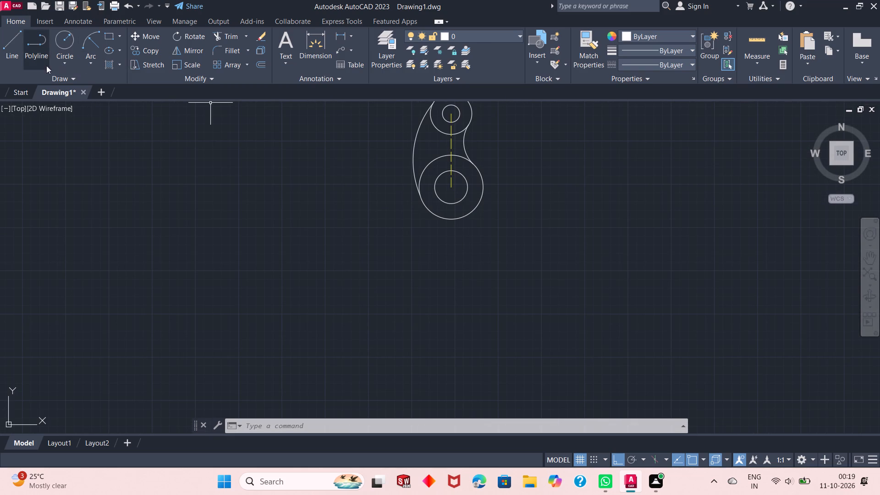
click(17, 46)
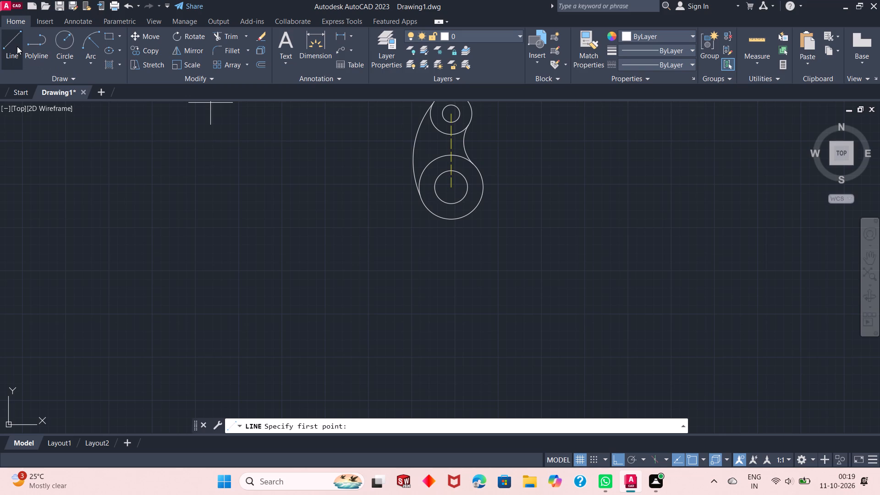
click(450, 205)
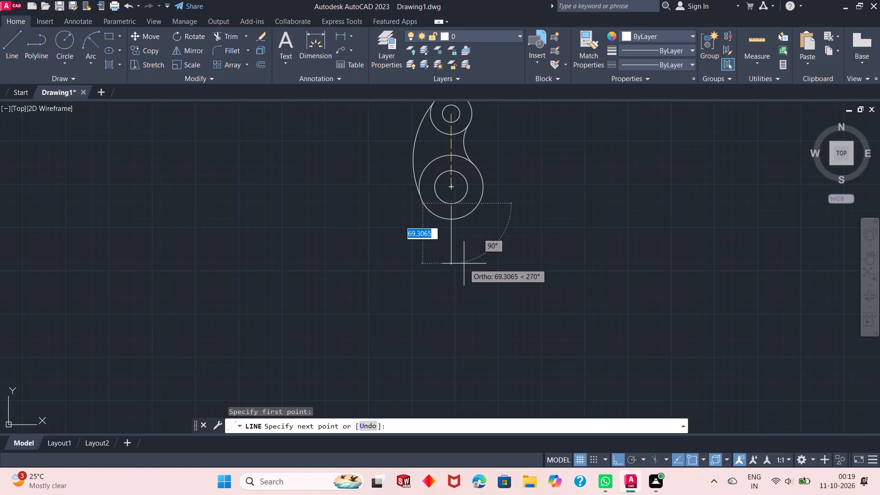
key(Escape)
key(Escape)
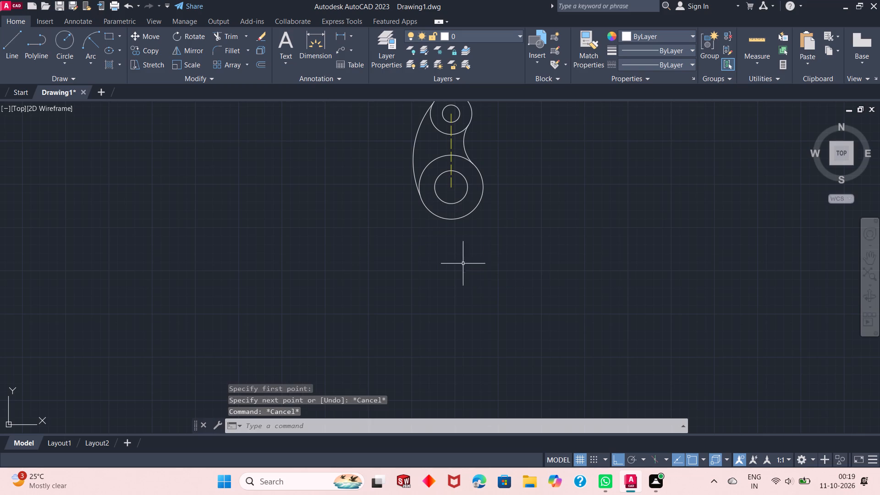
Make Layer1 the current layer.
click(469, 40)
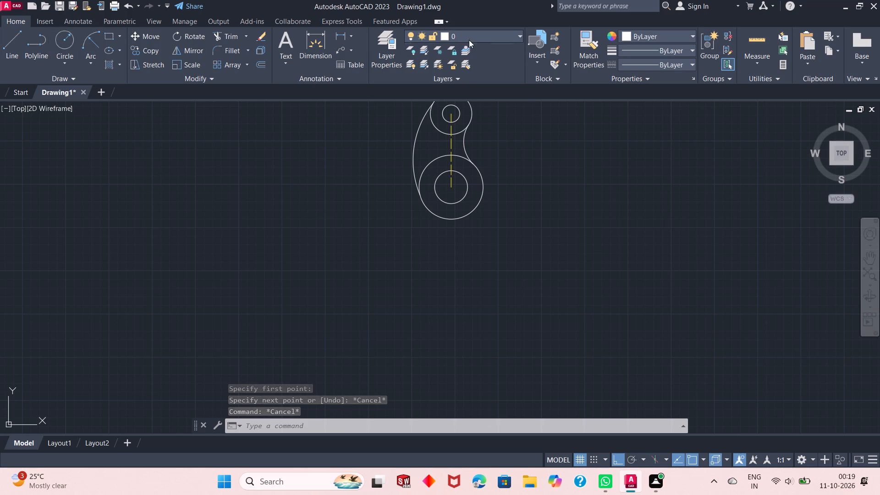
click(475, 61)
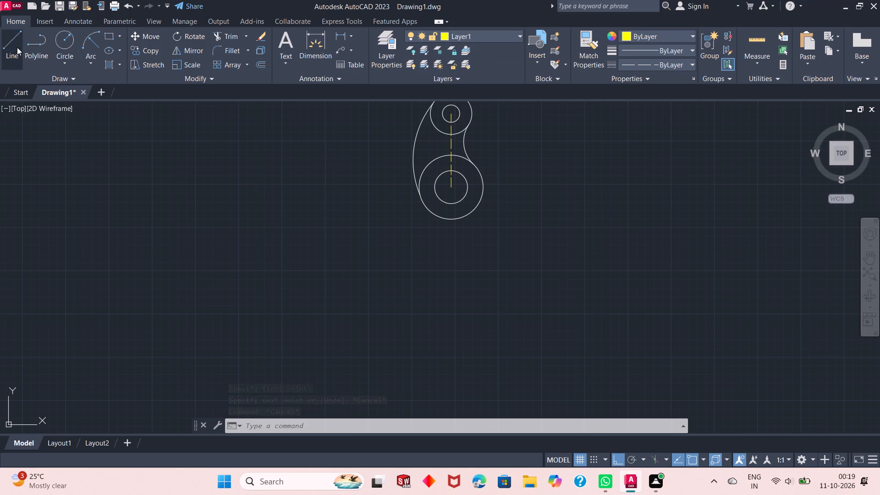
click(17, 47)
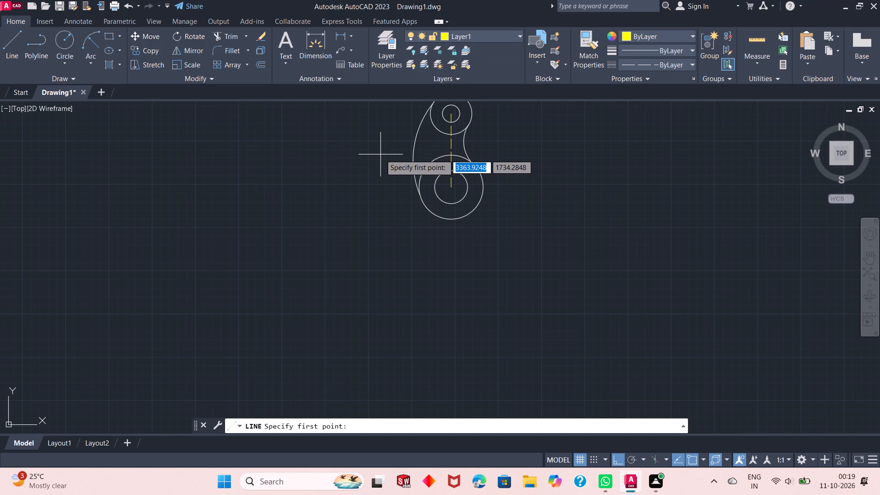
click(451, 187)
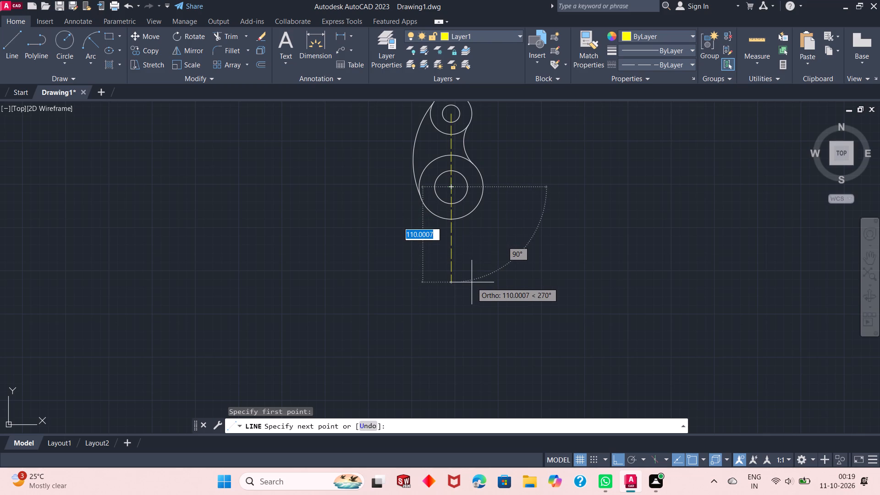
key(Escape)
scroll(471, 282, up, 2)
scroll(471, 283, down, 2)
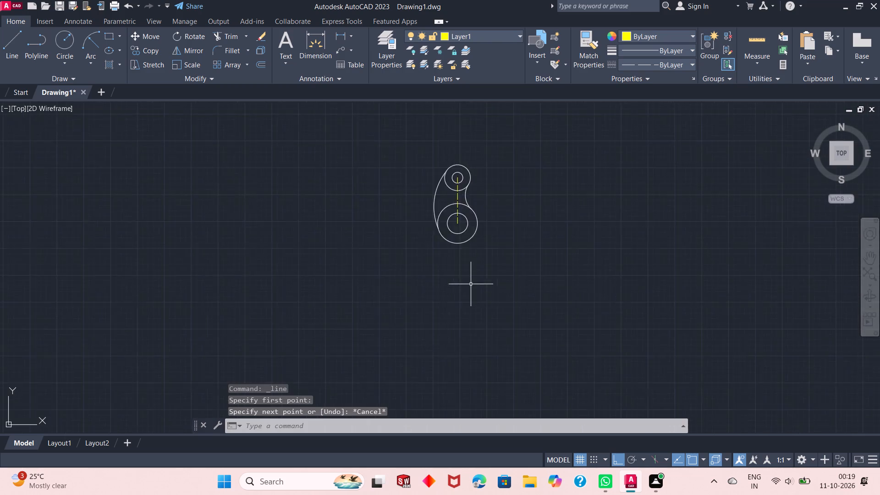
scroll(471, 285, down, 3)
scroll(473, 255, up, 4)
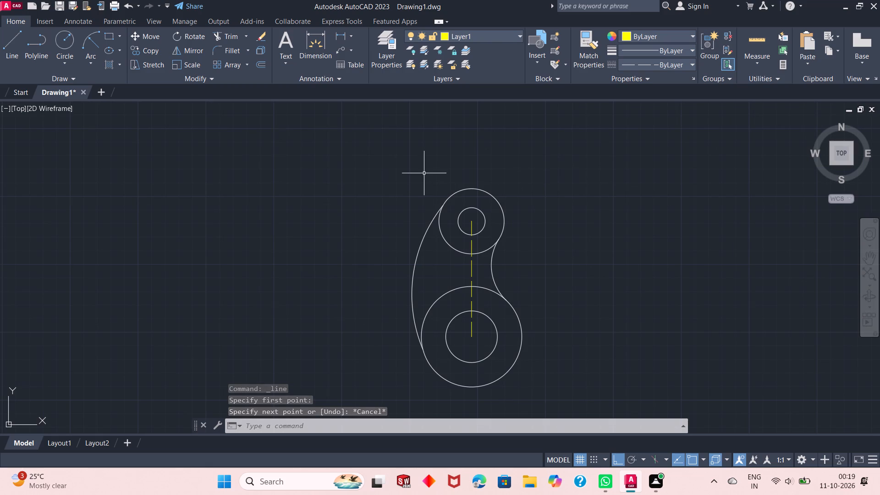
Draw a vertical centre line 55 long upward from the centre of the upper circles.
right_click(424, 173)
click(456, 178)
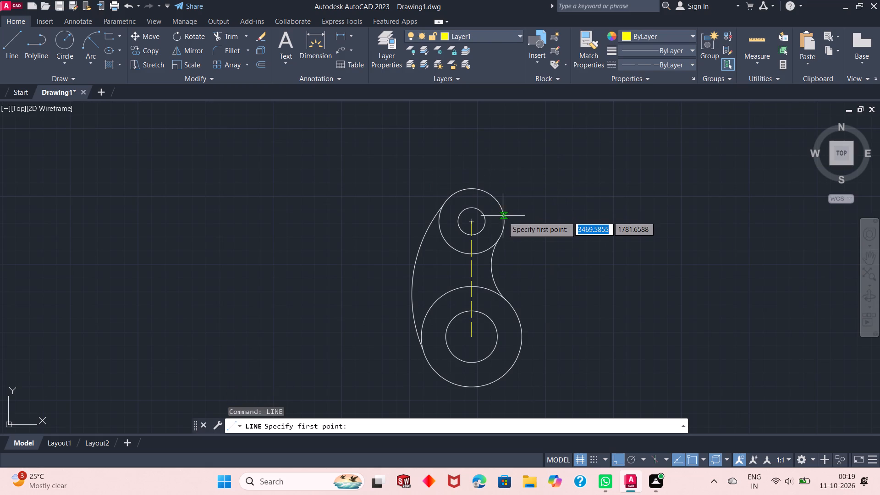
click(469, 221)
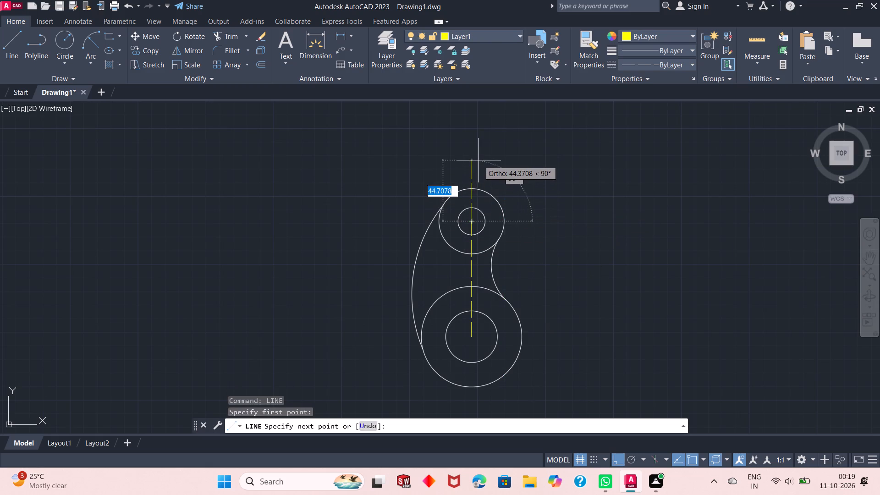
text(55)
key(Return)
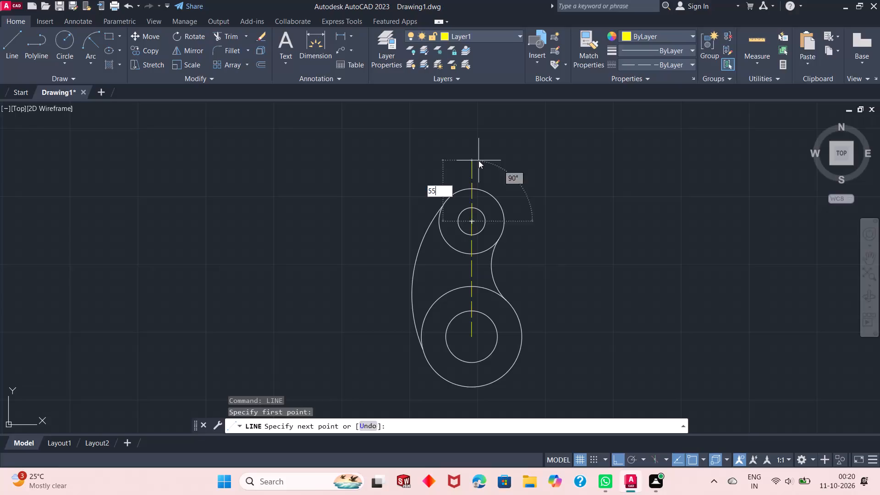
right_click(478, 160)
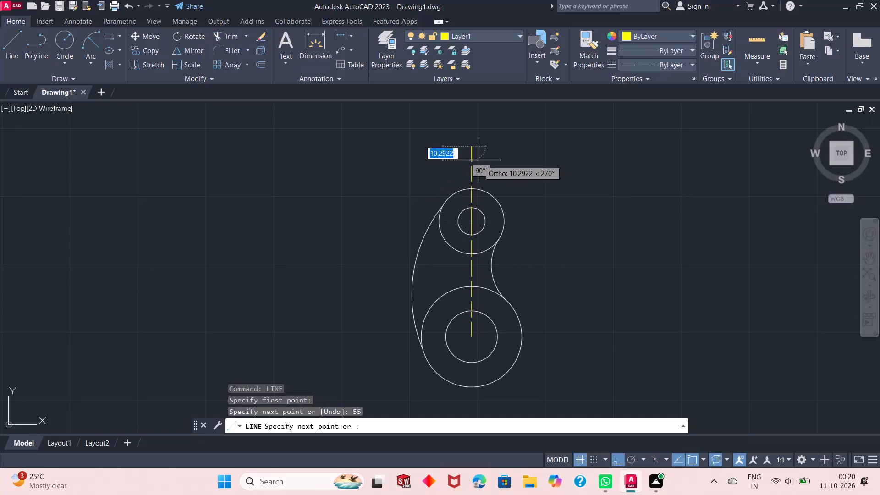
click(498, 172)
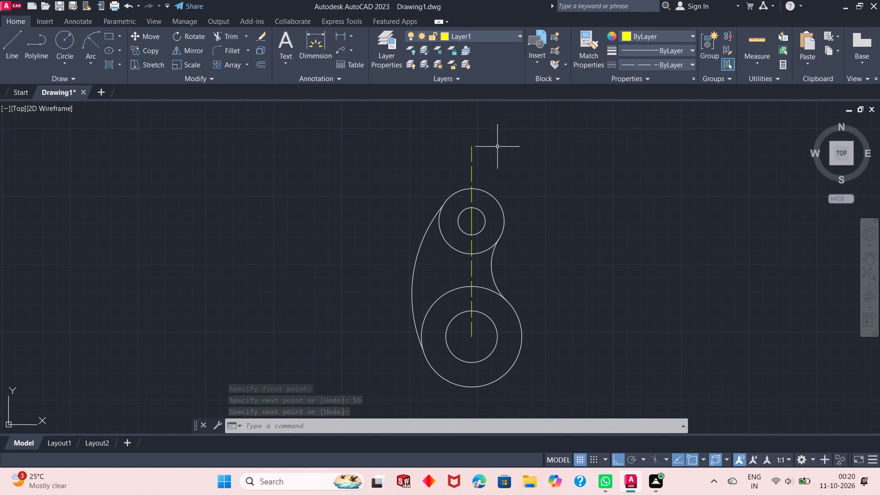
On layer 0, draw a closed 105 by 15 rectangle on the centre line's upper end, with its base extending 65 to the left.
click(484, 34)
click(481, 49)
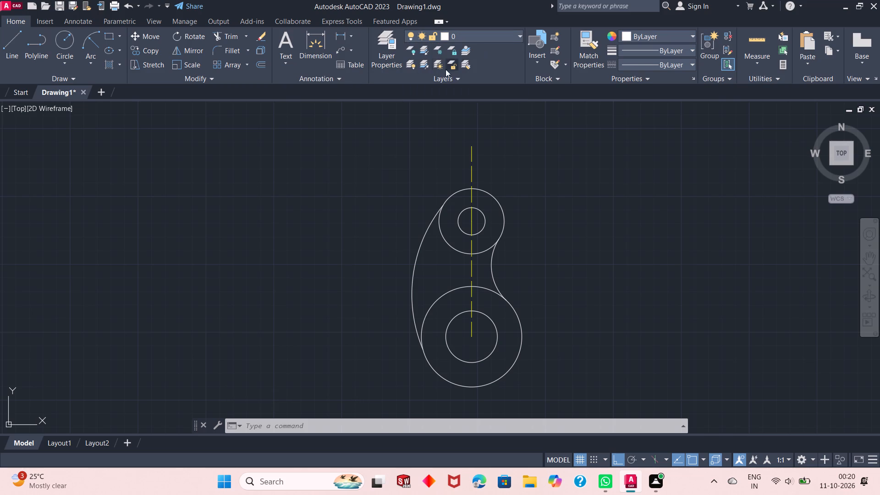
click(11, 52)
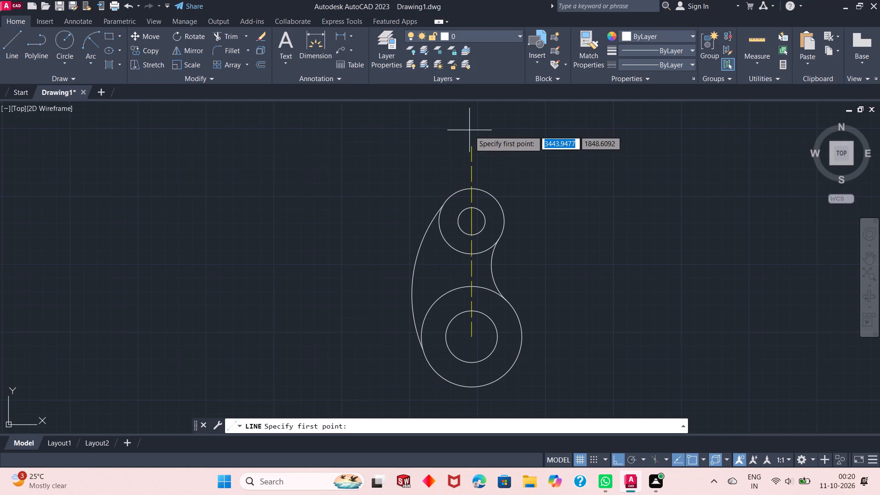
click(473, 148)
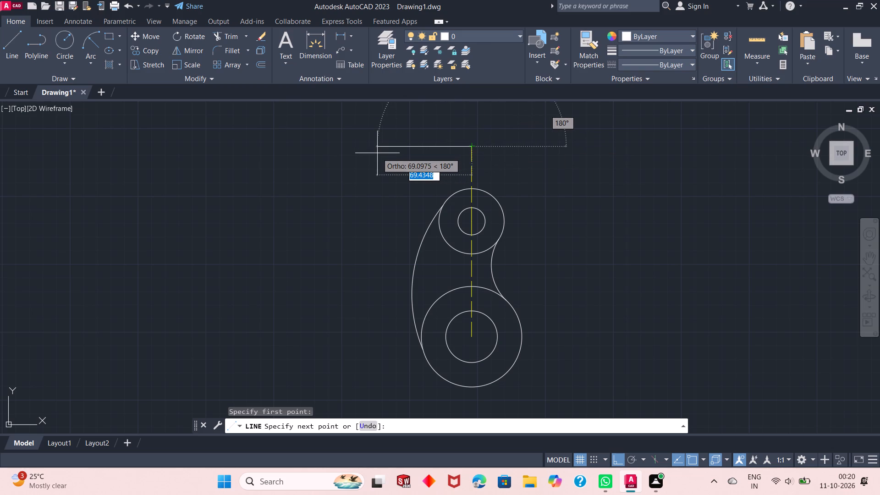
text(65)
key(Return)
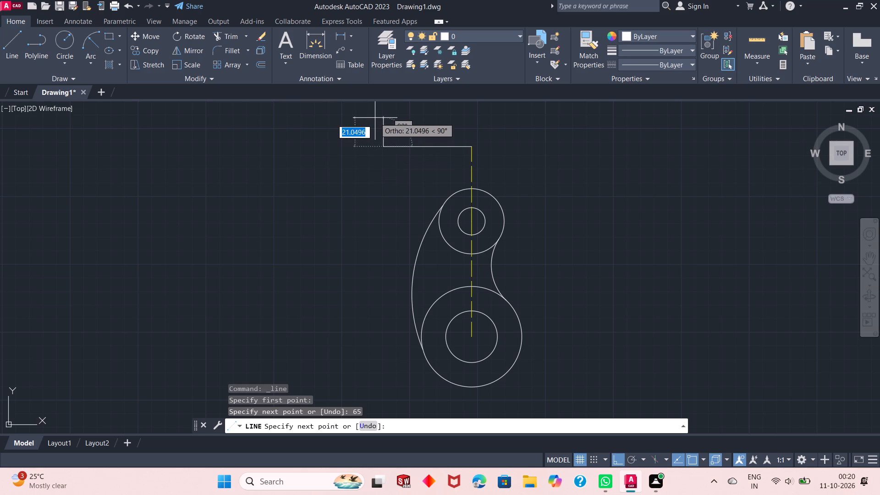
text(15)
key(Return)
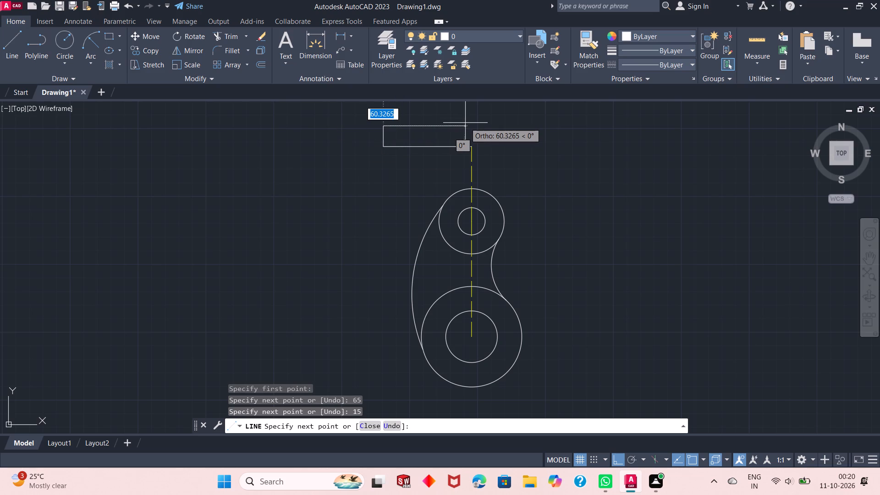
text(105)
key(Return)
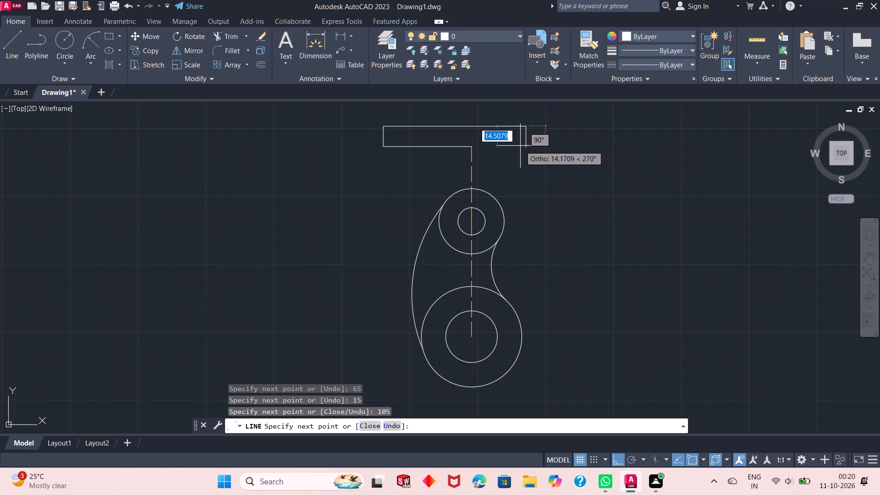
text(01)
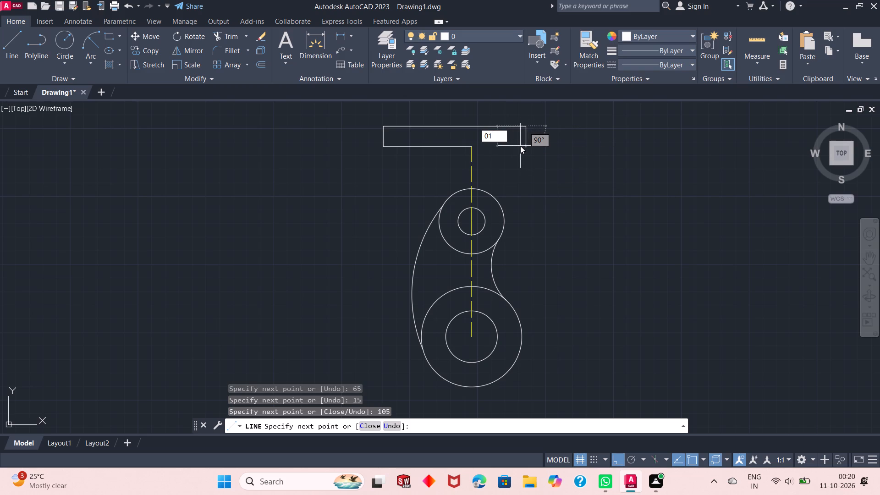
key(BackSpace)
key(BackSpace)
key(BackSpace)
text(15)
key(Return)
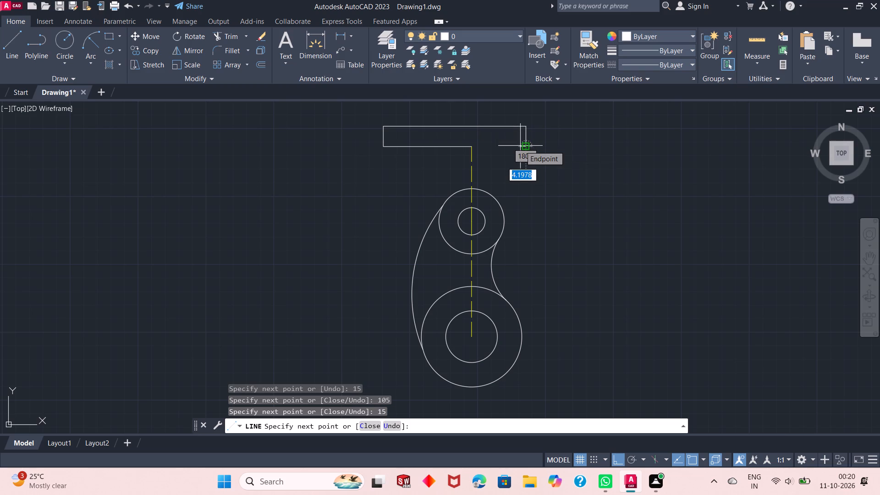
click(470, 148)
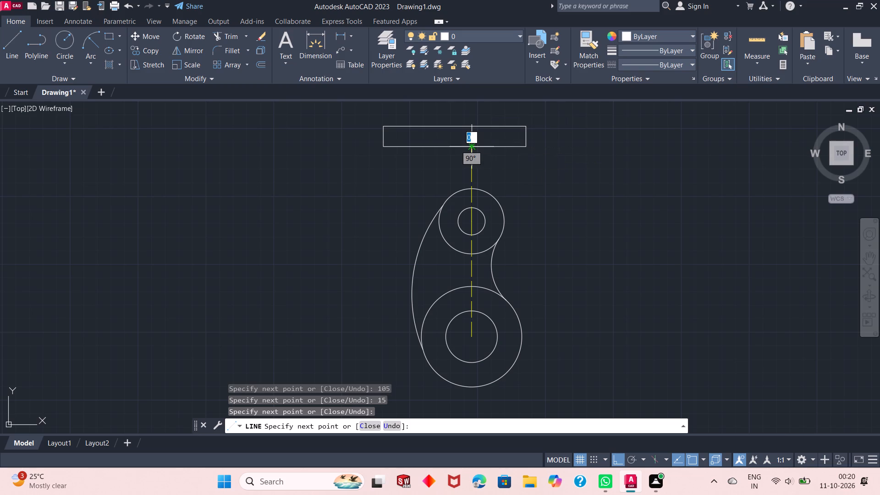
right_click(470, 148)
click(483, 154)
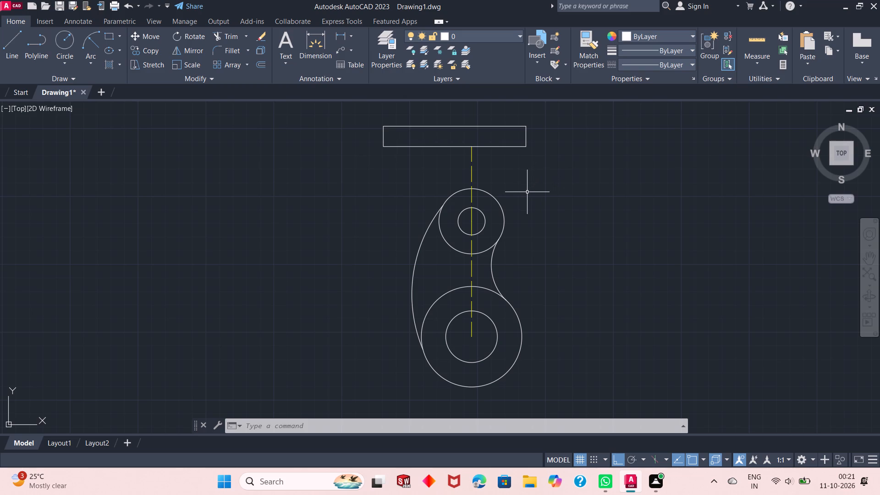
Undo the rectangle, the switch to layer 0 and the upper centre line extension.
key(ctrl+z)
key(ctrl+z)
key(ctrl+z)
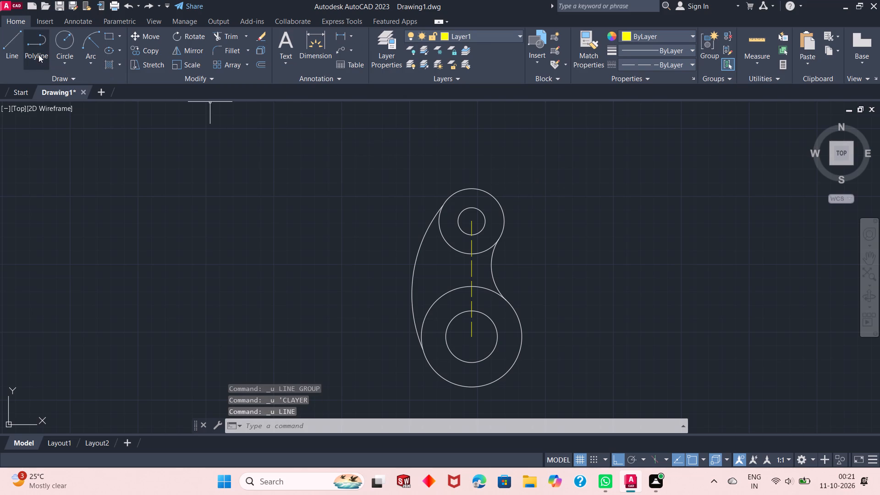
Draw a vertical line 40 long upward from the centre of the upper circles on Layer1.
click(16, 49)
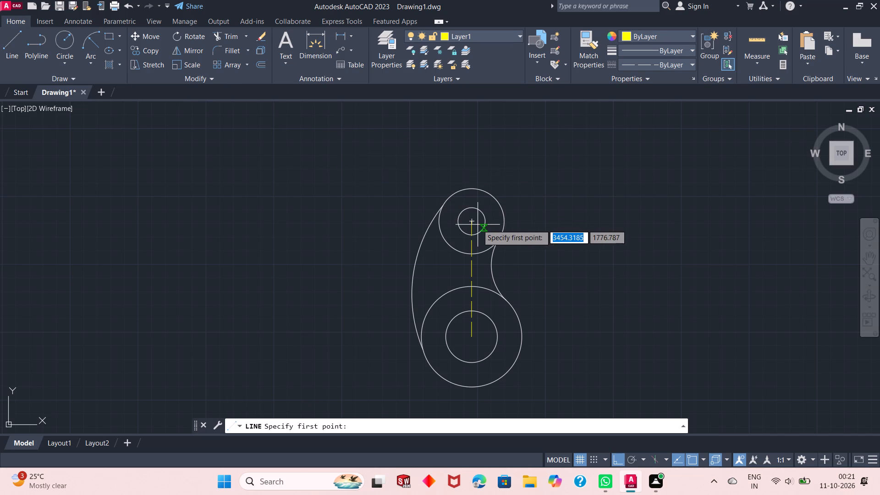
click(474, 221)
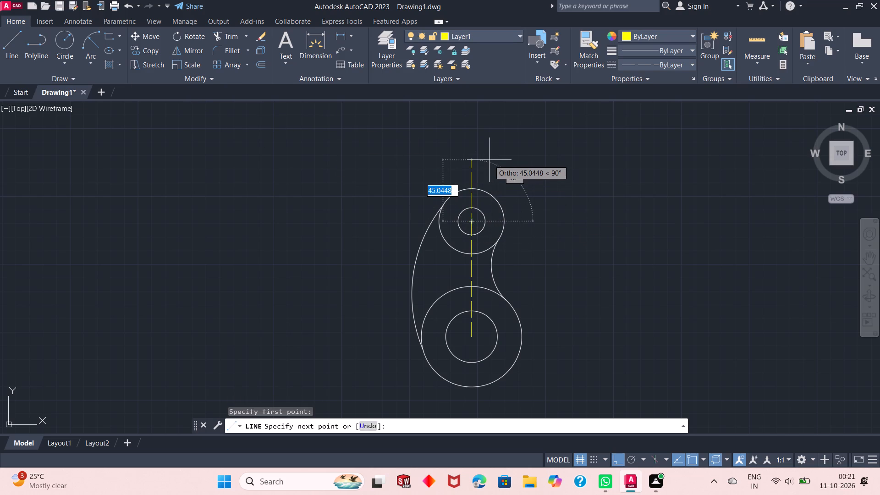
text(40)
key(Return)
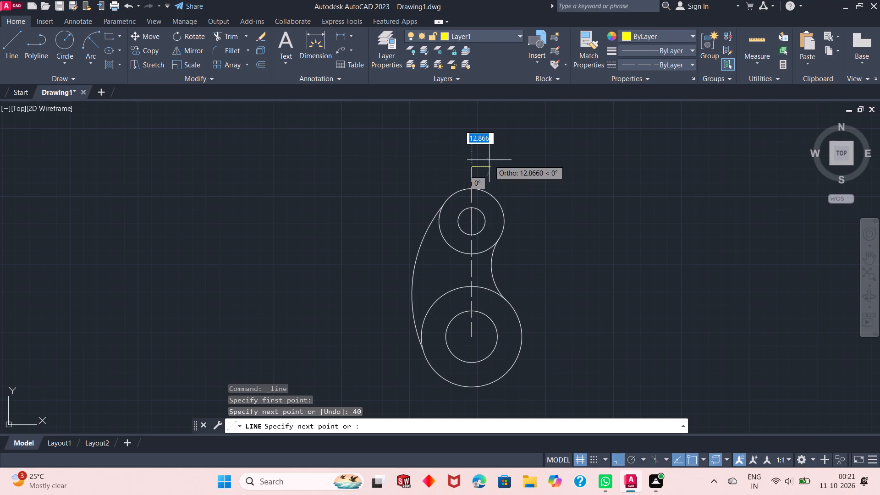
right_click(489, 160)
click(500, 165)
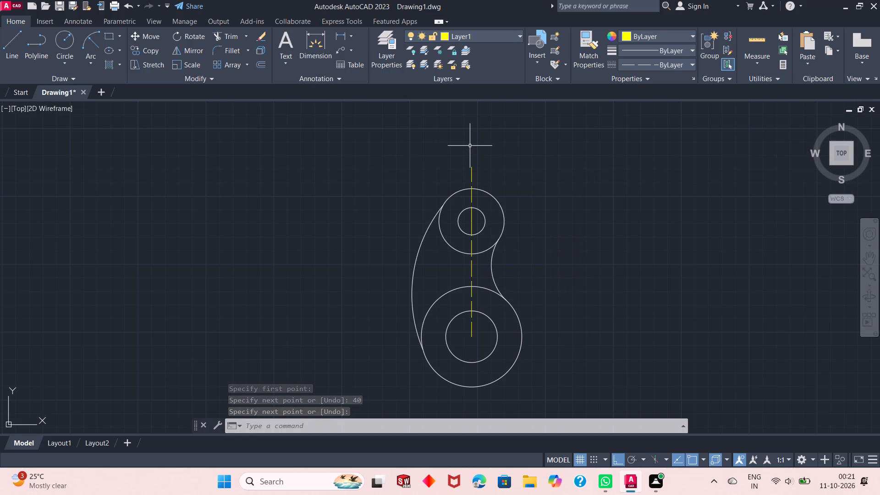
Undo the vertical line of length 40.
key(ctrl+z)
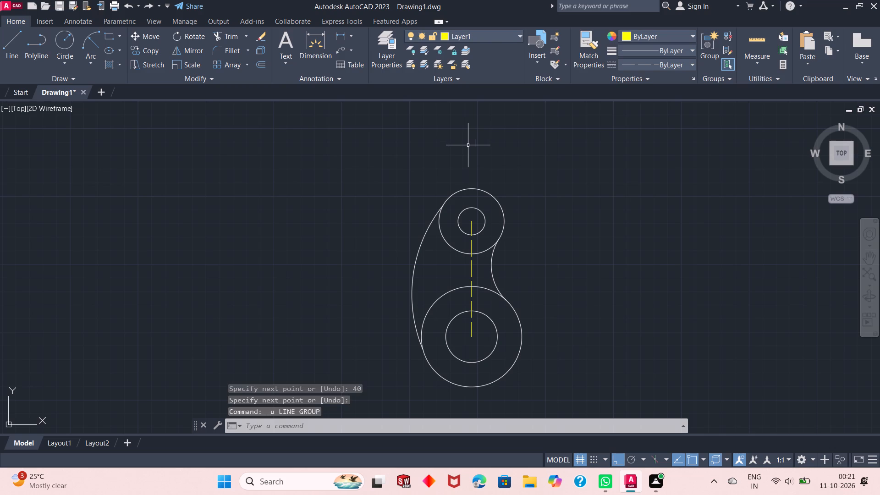
Draw a vertical line 55 long upward from the centre of the upper circles on Layer1.
click(23, 41)
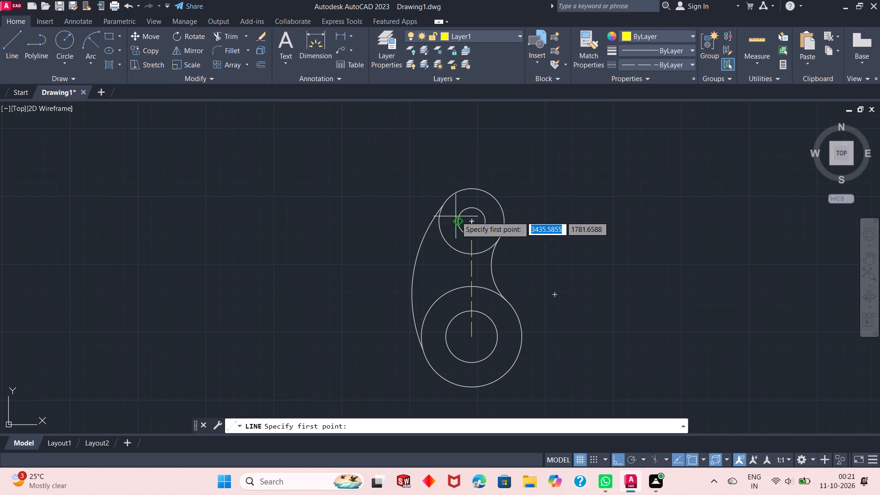
click(475, 221)
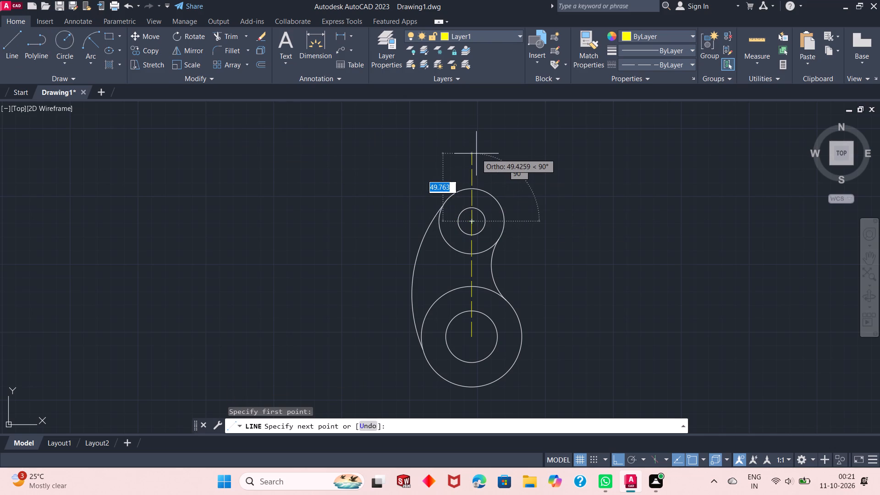
text(55)
key(Return)
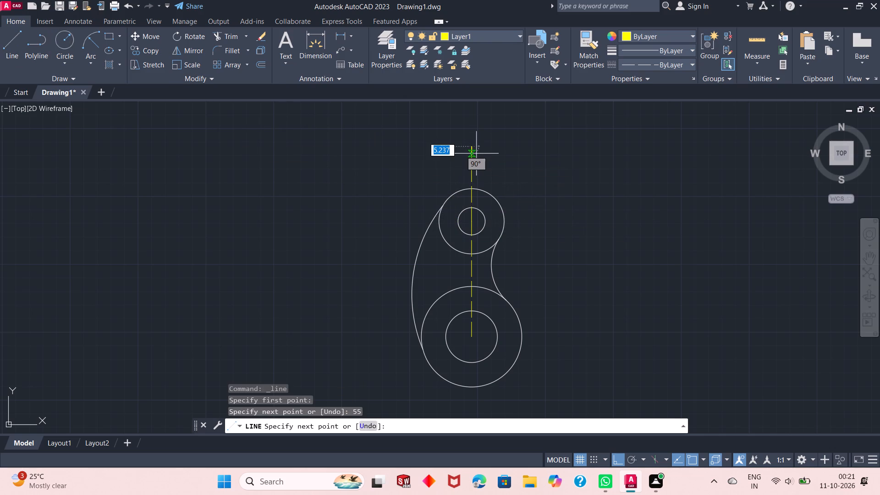
right_click(476, 154)
click(489, 157)
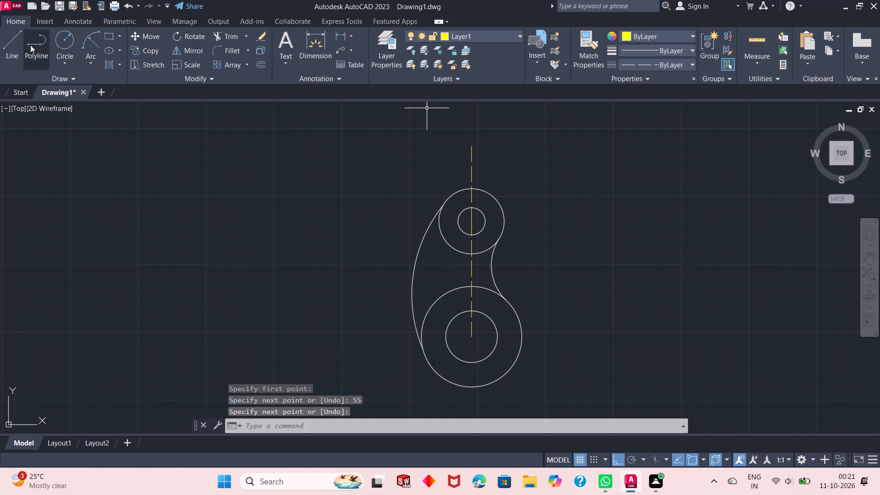
On layer 0, draw a closed 105 by 15 rectangle below the centre line's upper end, with its top edge extending 65 to the left.
click(14, 38)
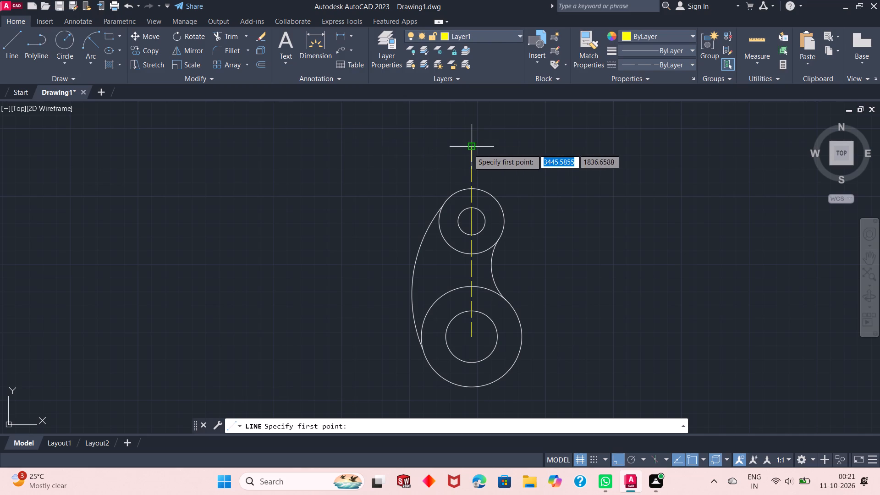
click(494, 38)
click(495, 50)
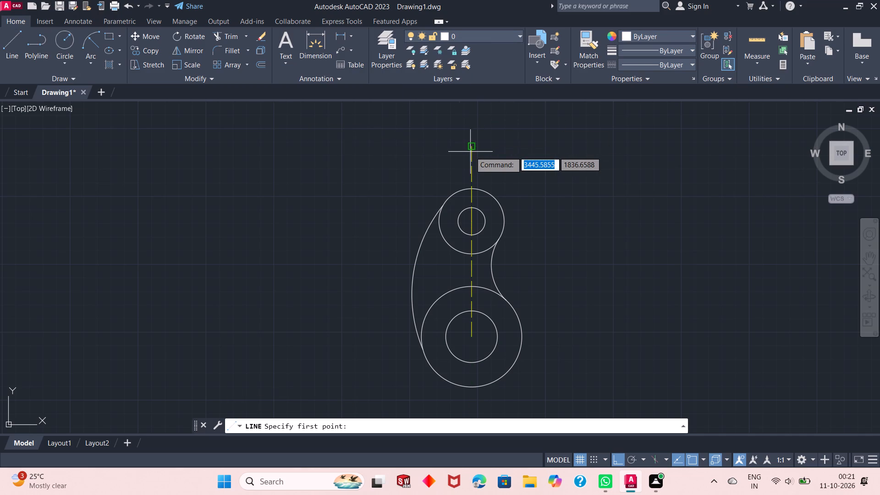
click(471, 150)
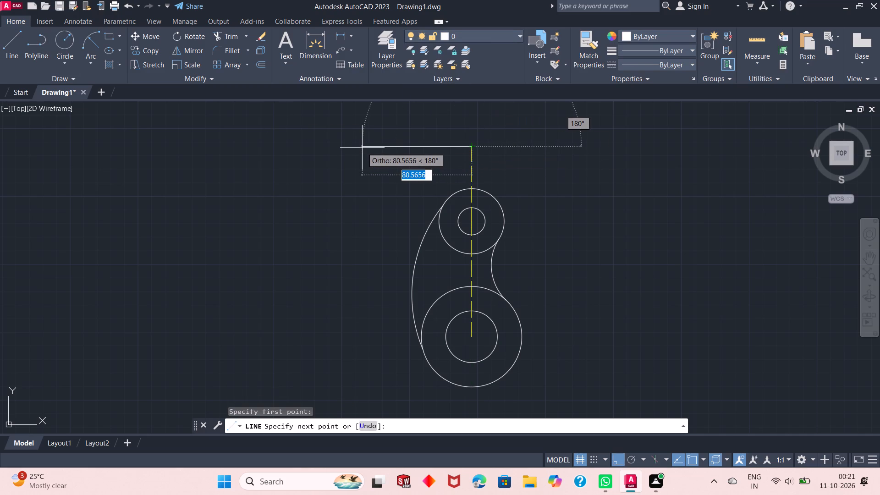
text(65)
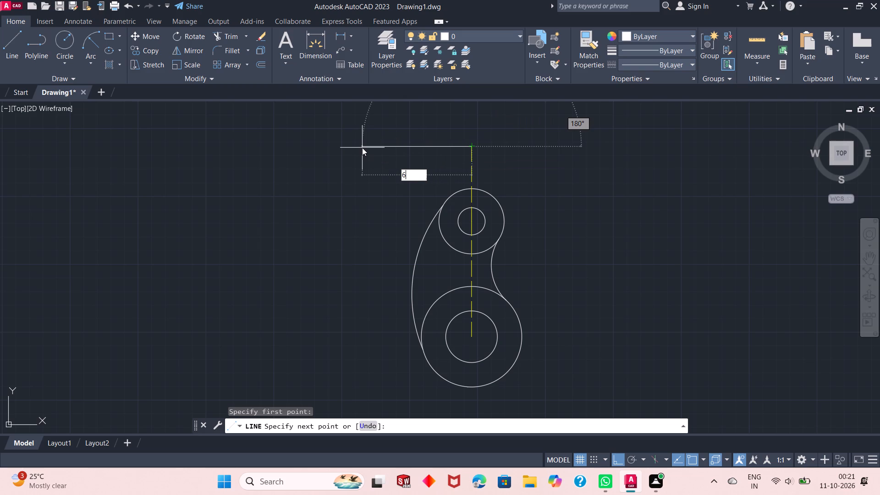
key(Return)
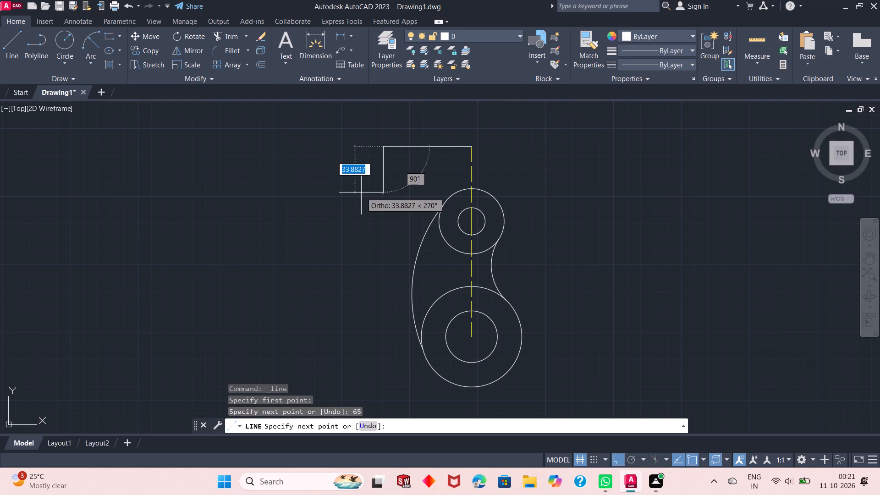
text(15)
key(Return)
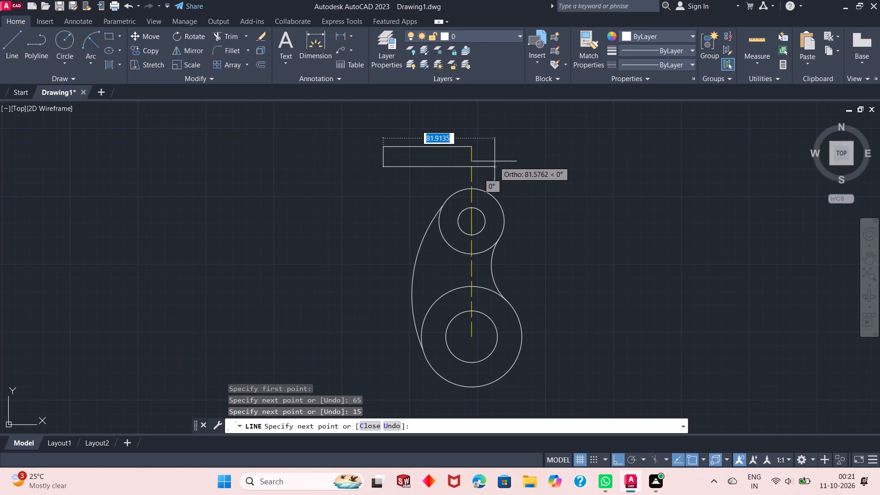
text(10)
key(5)
key(Return)
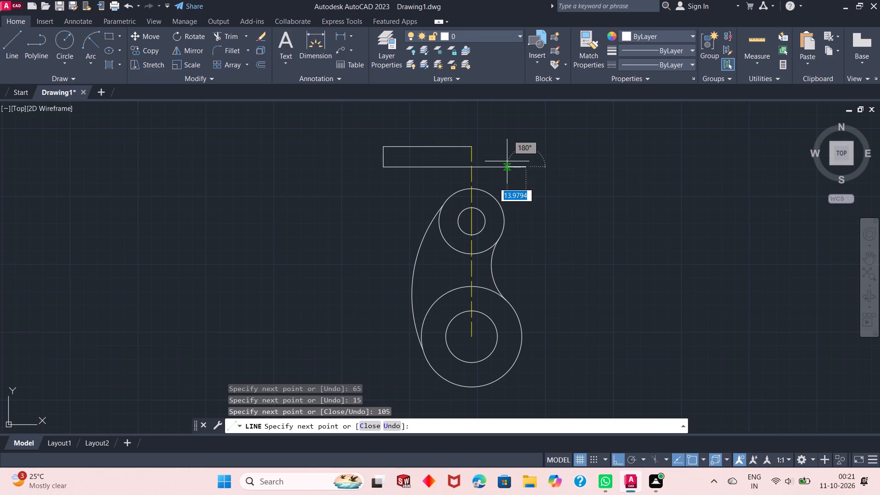
click(525, 146)
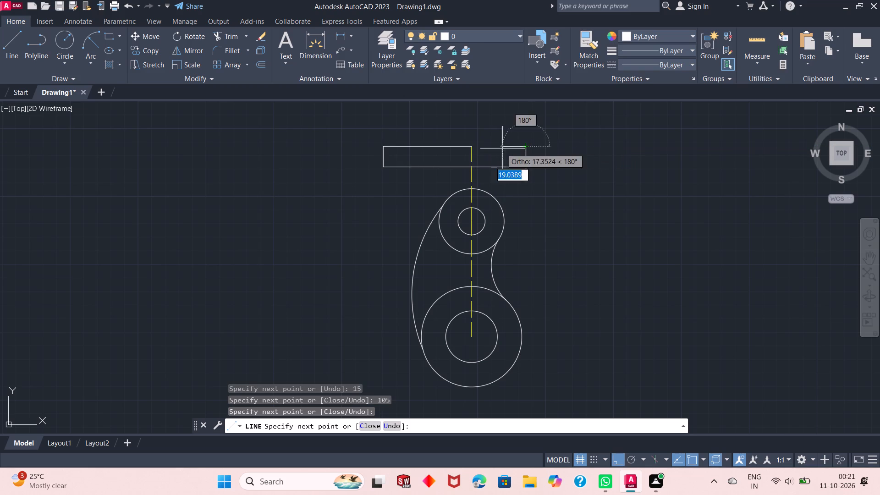
click(470, 148)
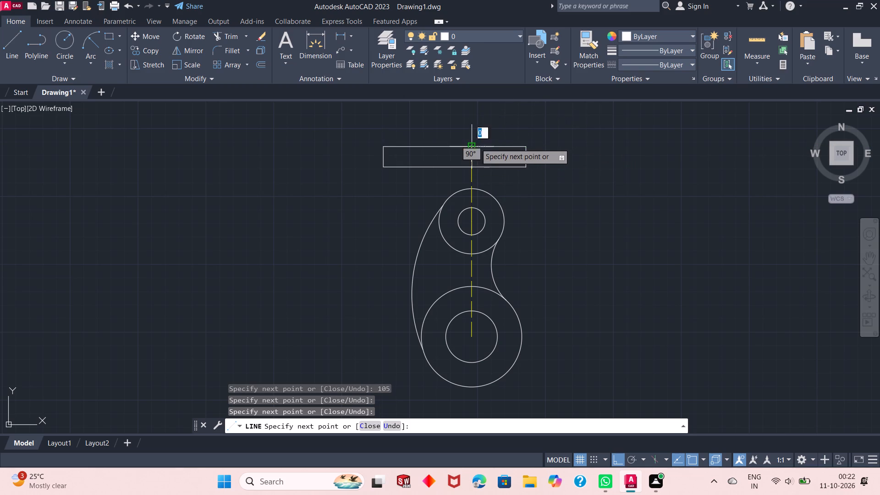
right_click(493, 133)
click(507, 139)
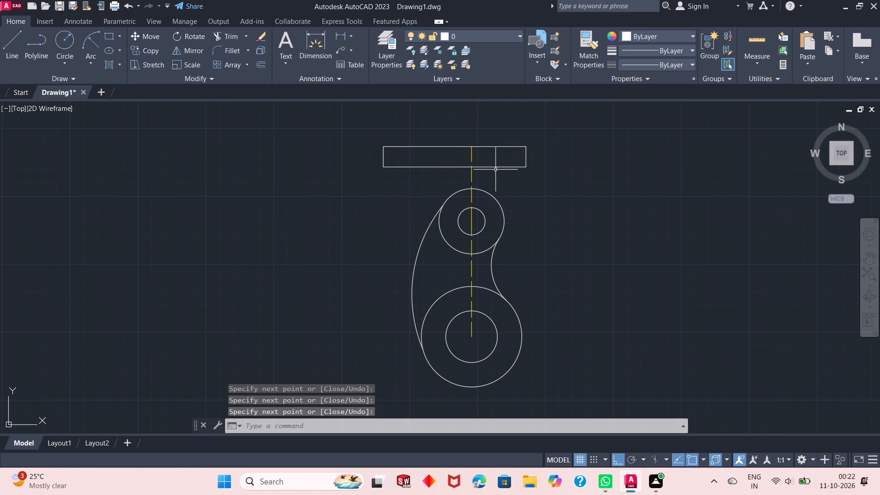
On Layer1, draw a vertical line 90 long downward from the centre of the lower circles.
scroll(474, 160, down, 2)
scroll(472, 179, up, 2)
scroll(472, 179, down, 1)
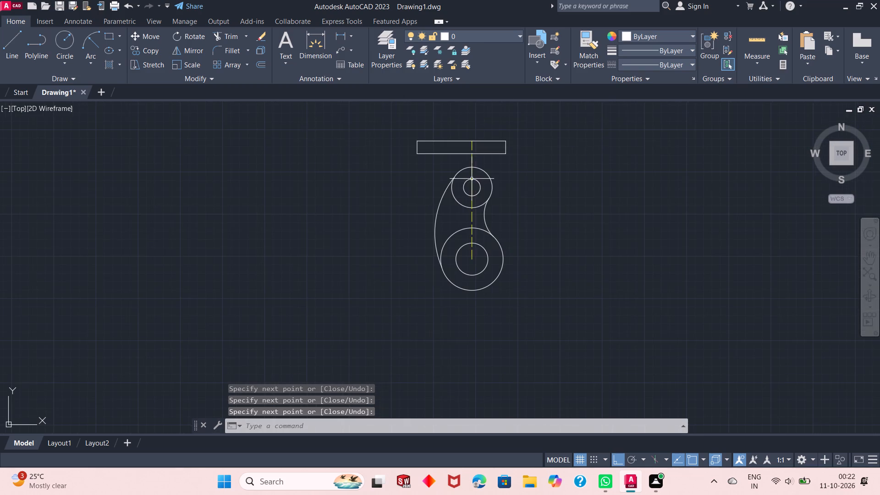
scroll(470, 153, up, 1)
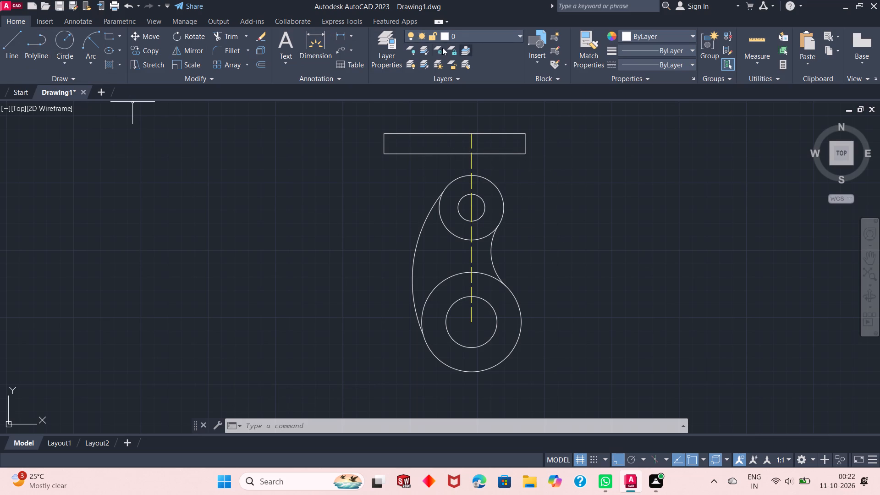
click(489, 39)
click(491, 59)
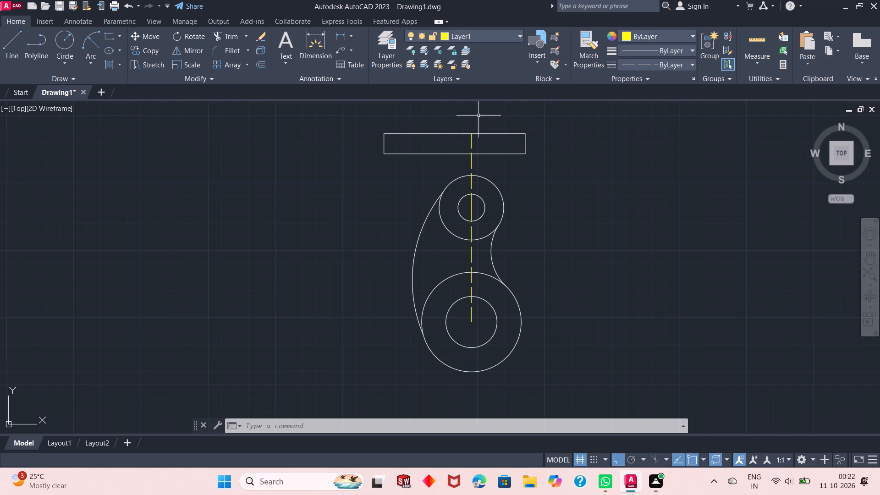
scroll(461, 156, down, 2)
scroll(463, 189, up, 1)
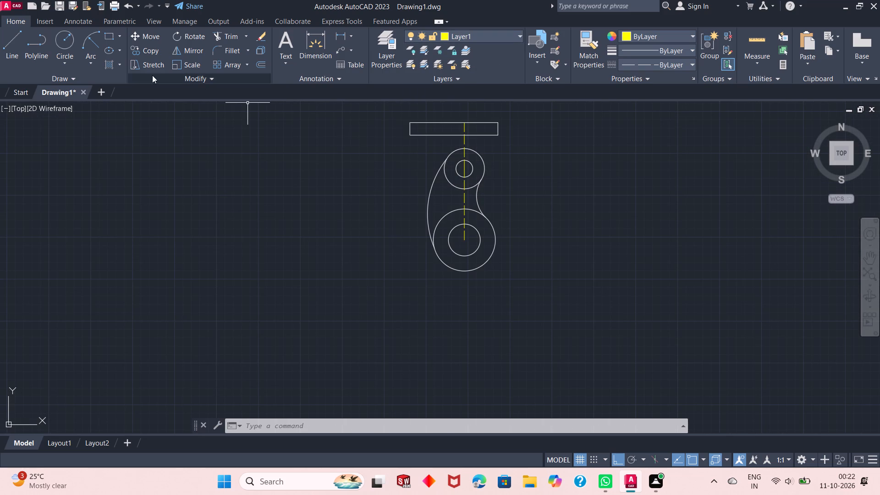
click(11, 51)
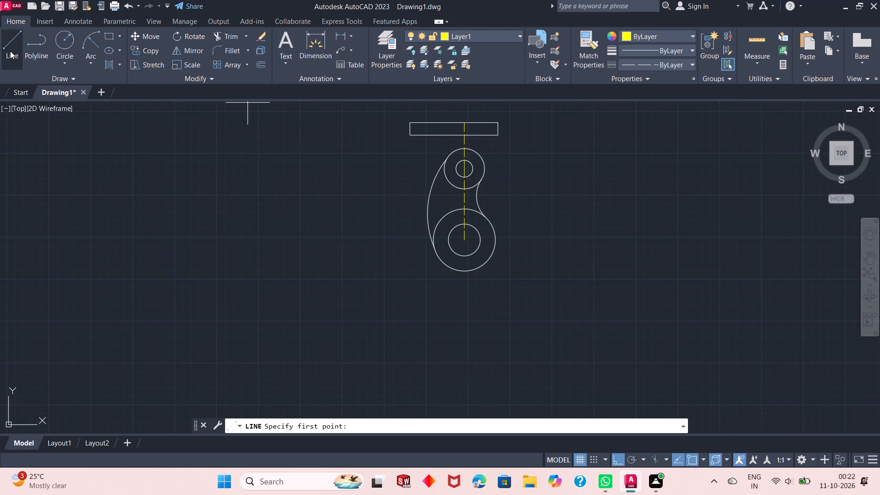
click(466, 242)
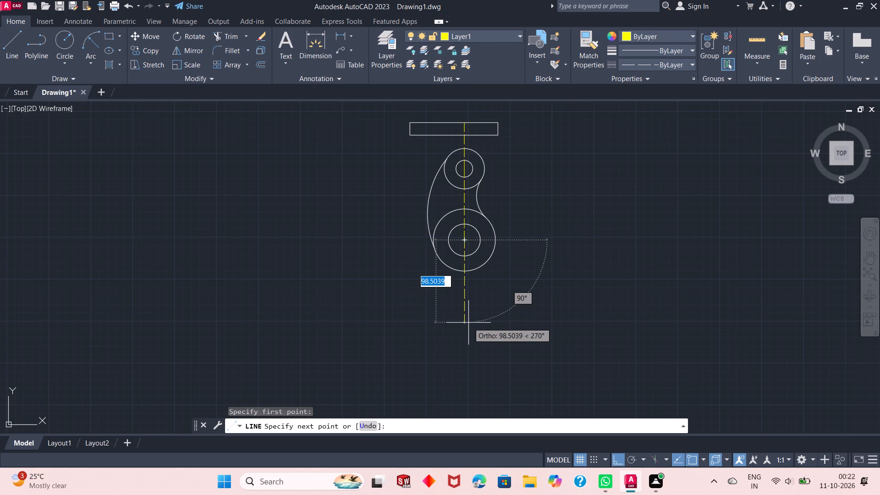
text(90)
key(Return)
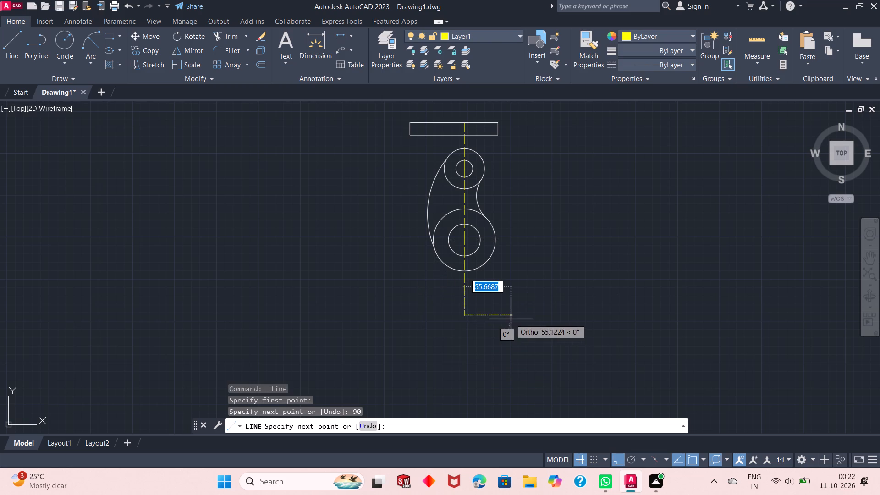
right_click(511, 319)
click(528, 325)
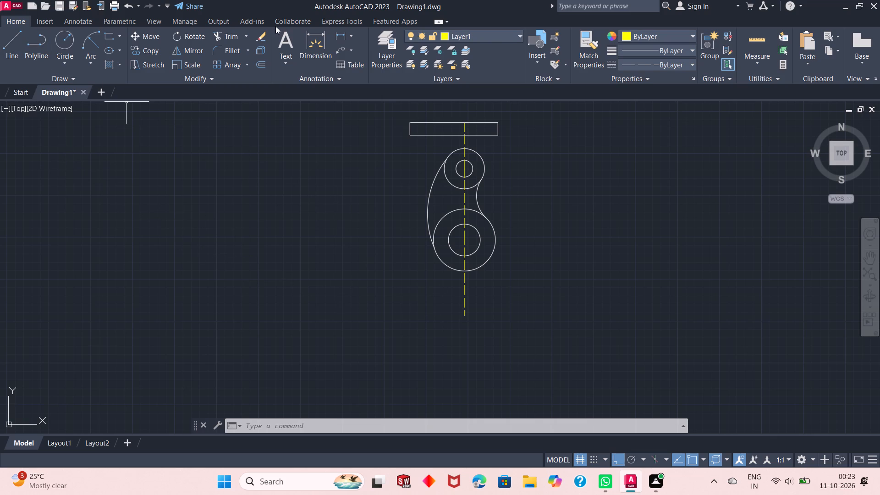
Make layer 0 the current layer.
click(481, 36)
click(479, 55)
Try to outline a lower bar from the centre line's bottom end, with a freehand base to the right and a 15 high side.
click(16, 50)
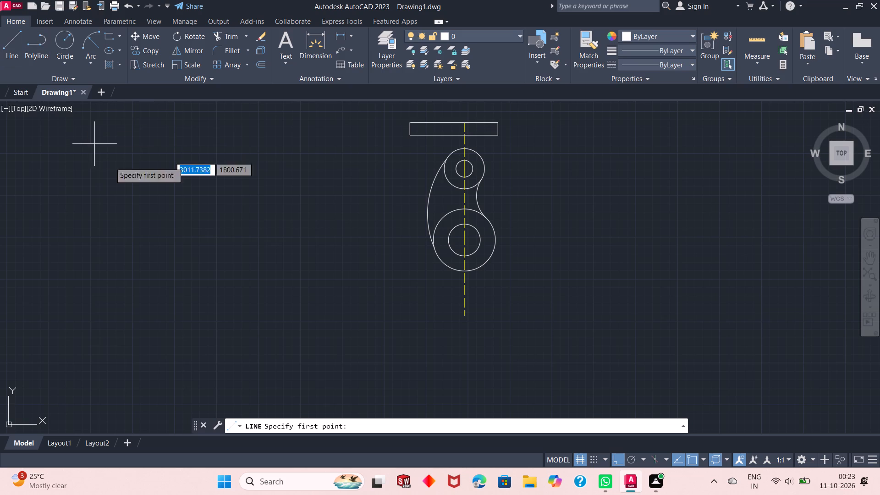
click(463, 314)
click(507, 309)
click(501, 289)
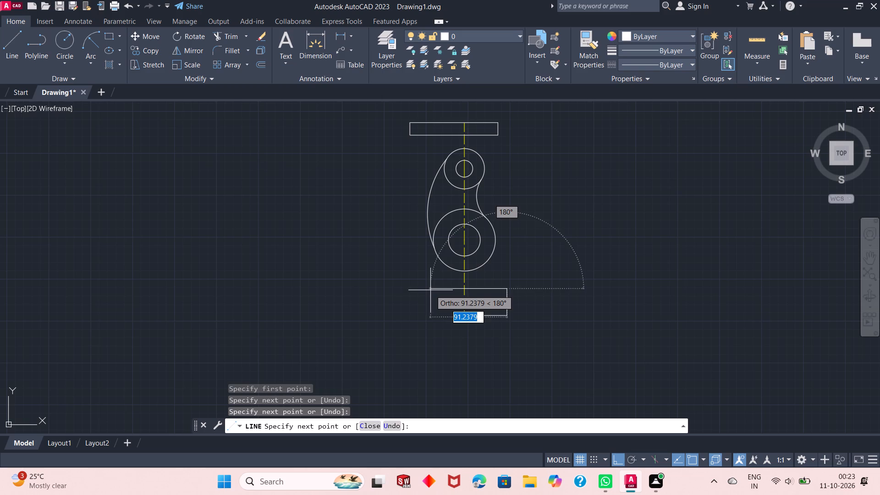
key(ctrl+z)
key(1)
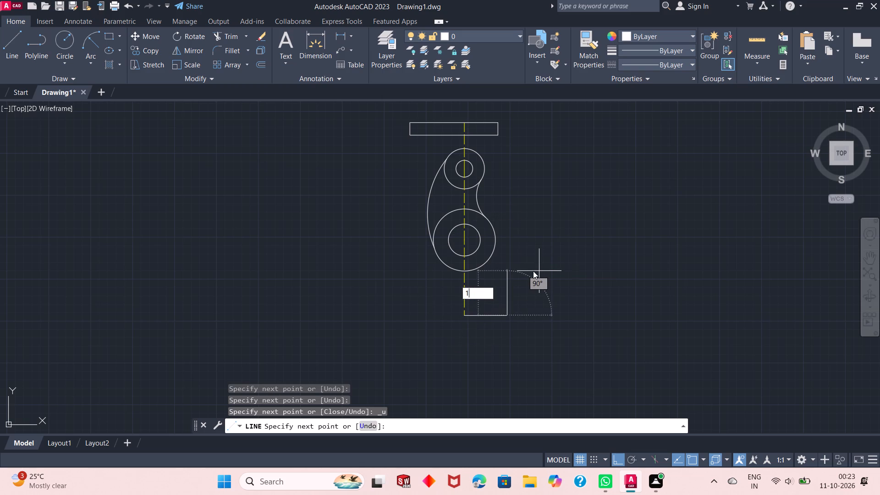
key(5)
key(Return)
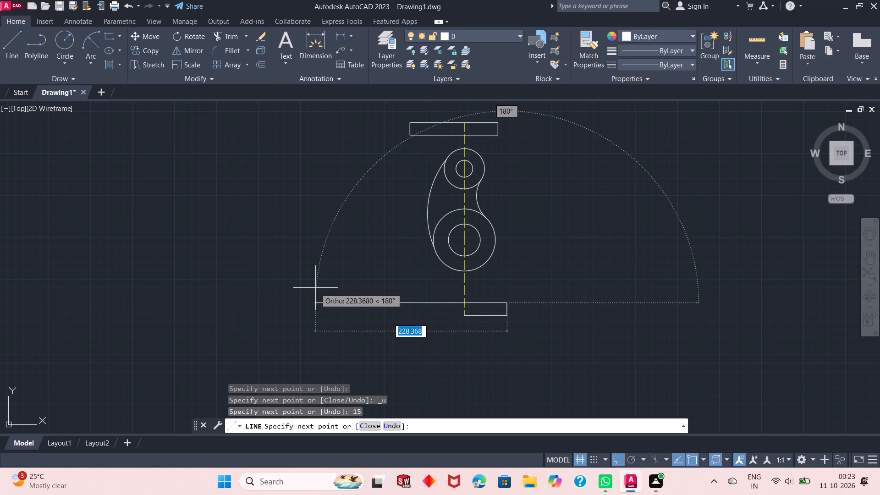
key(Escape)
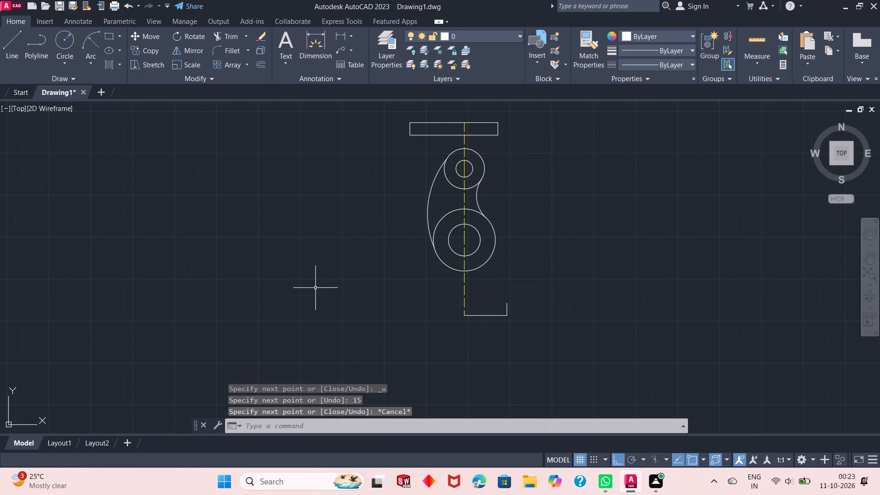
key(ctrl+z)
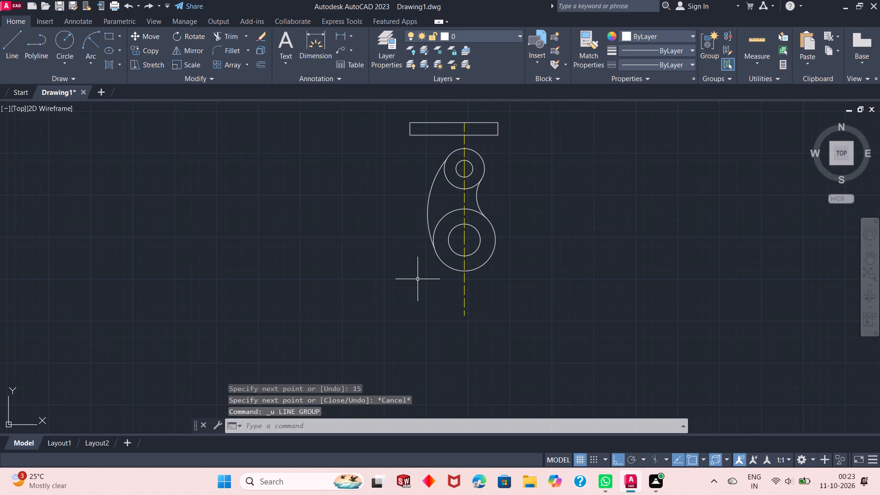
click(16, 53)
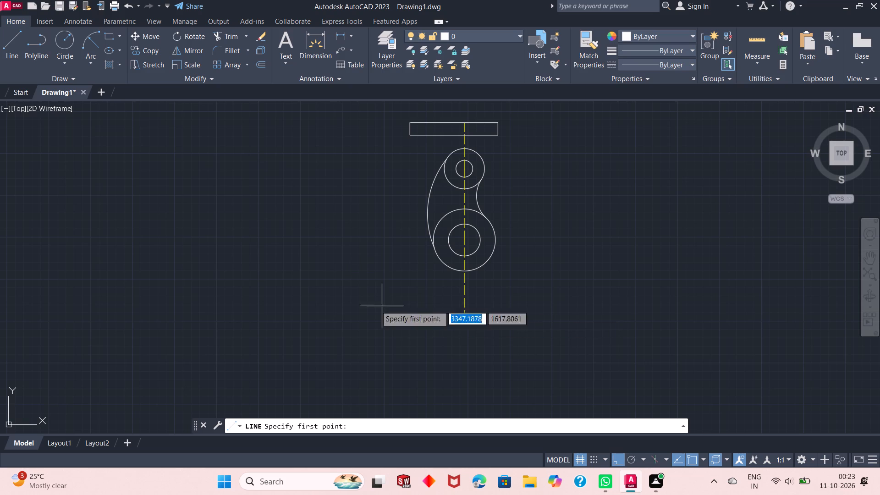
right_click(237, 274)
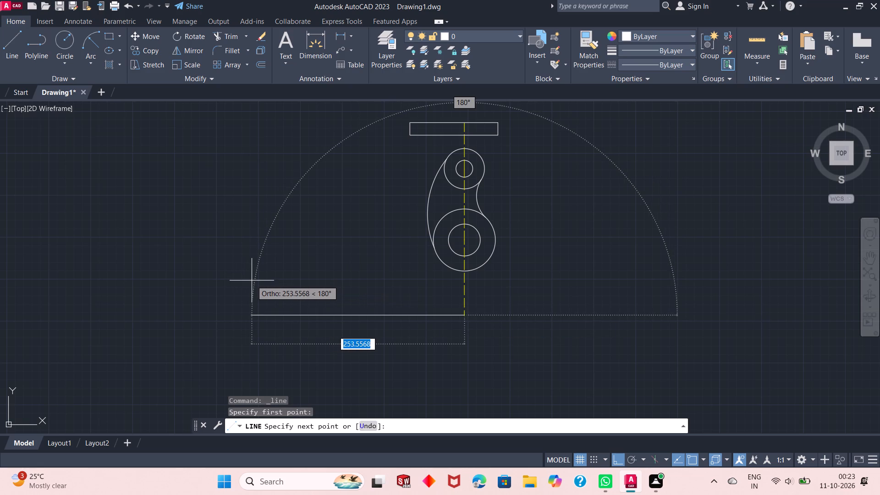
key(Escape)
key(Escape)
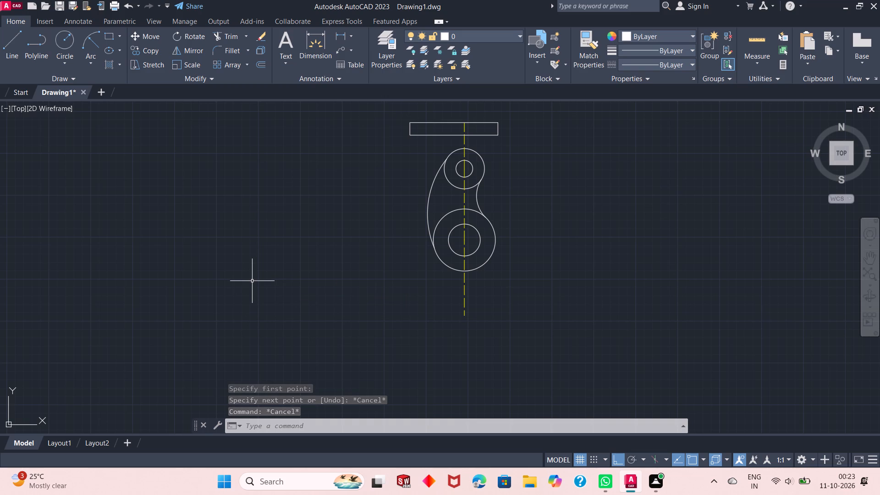
Draw a vertical construction line from the bottom of the lower inner circle to the centre line's bottom end.
click(7, 44)
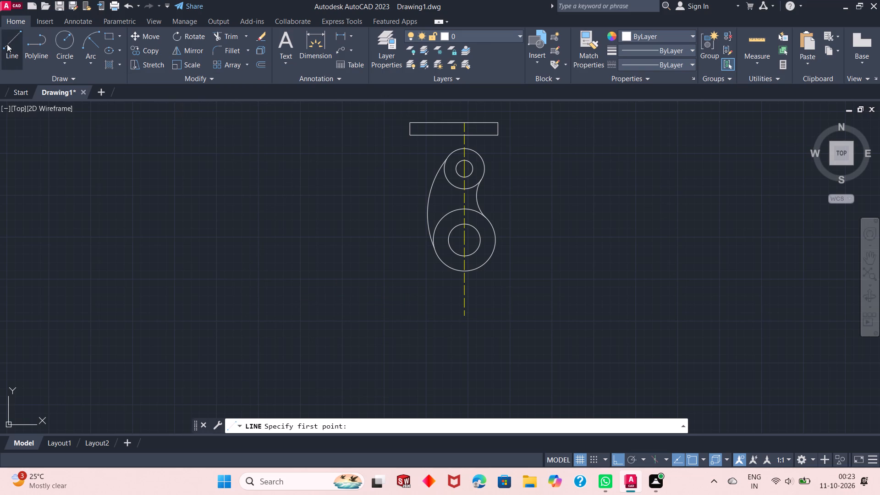
click(461, 258)
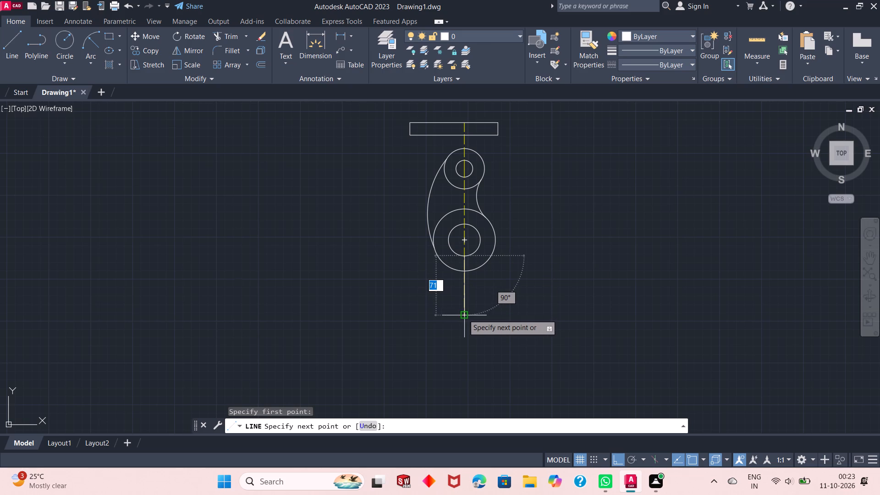
scroll(463, 313, up, 4)
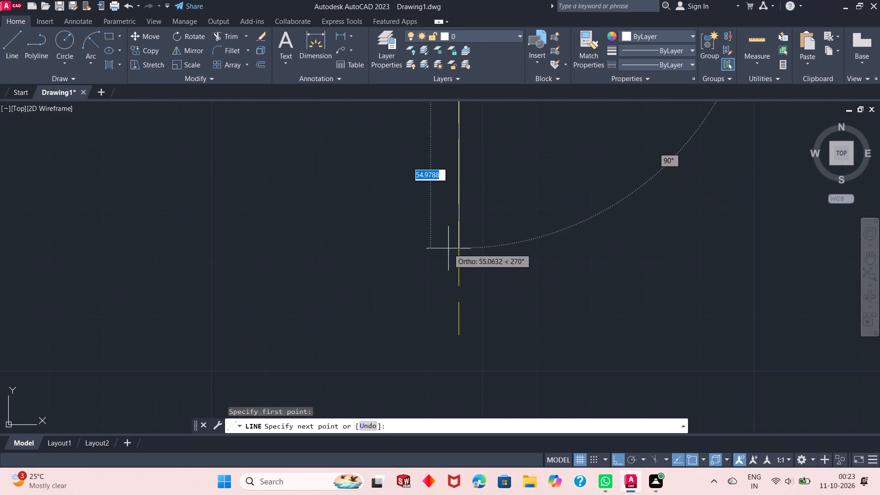
click(458, 339)
right_click(497, 330)
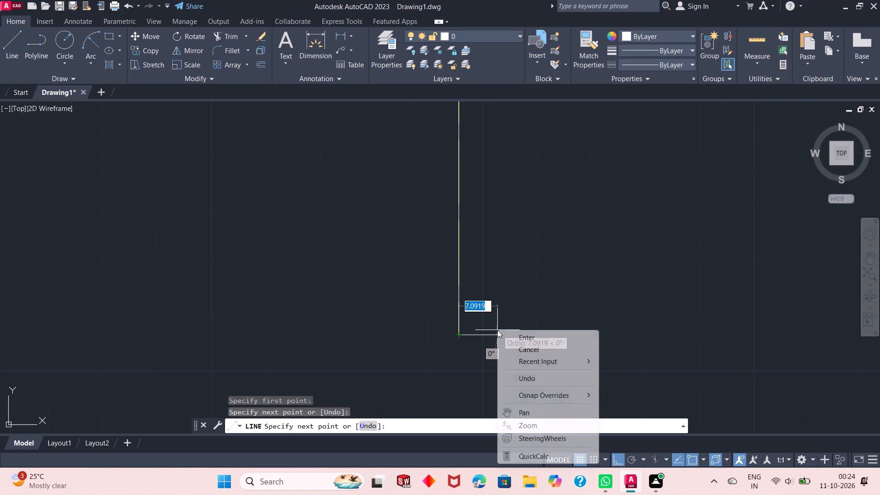
click(517, 336)
scroll(492, 350, up, 3)
scroll(492, 350, down, 4)
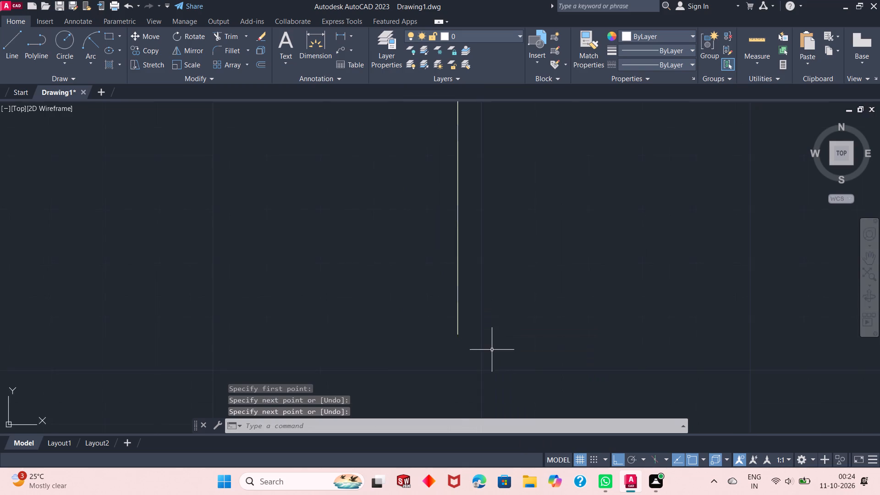
scroll(492, 350, down, 1)
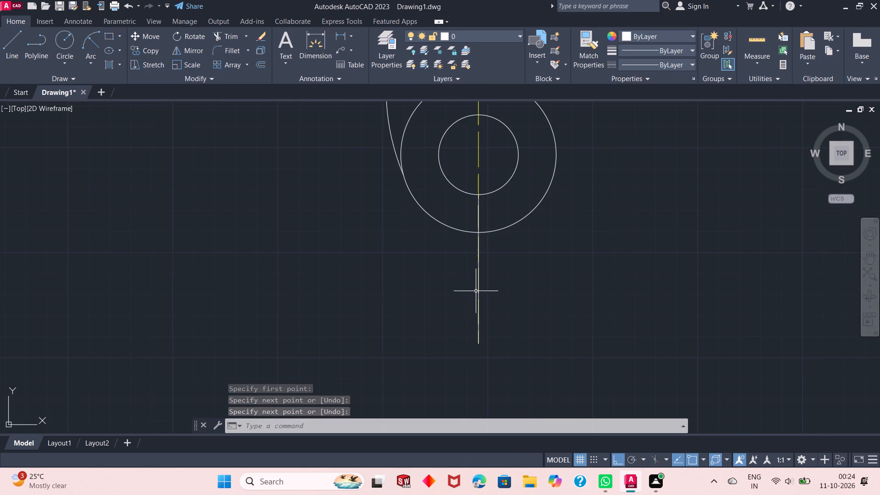
Offset the new vertical line by 11 to each side of the centre line.
click(477, 275)
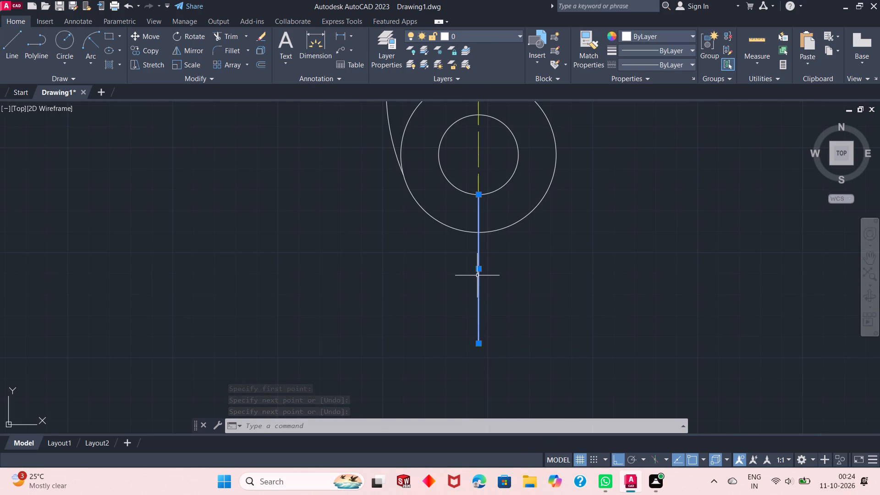
click(256, 64)
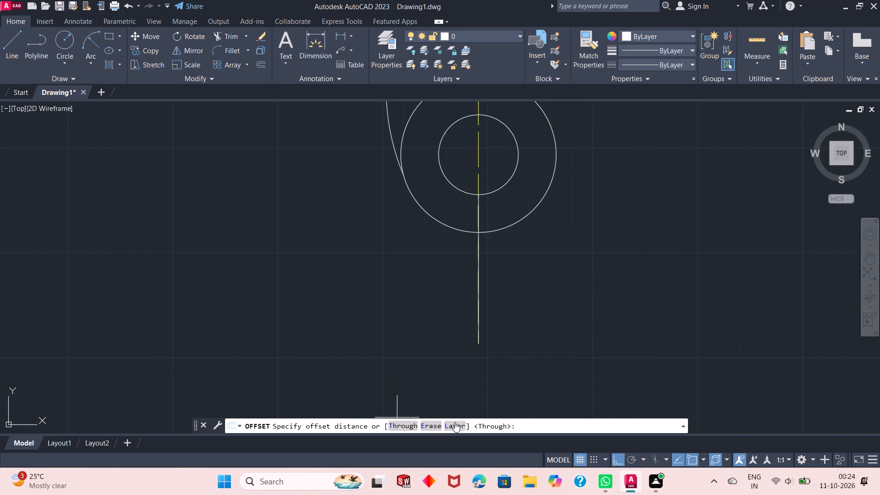
click(400, 428)
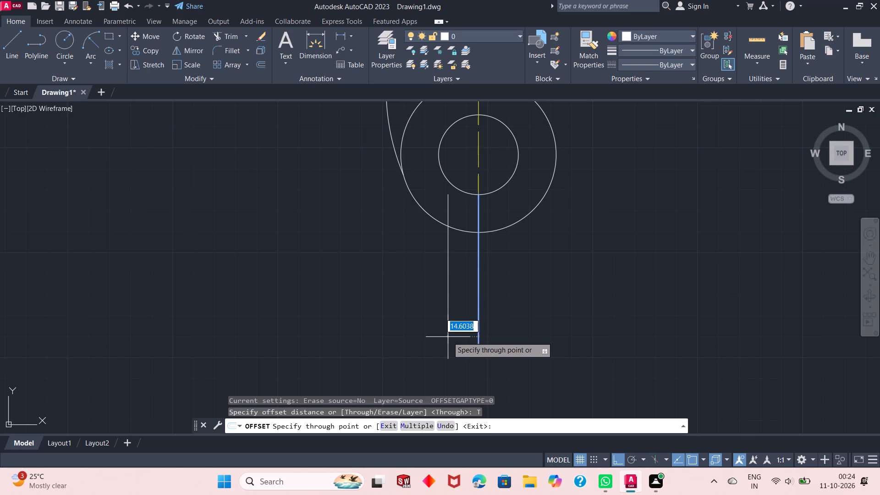
text(11)
key(Return)
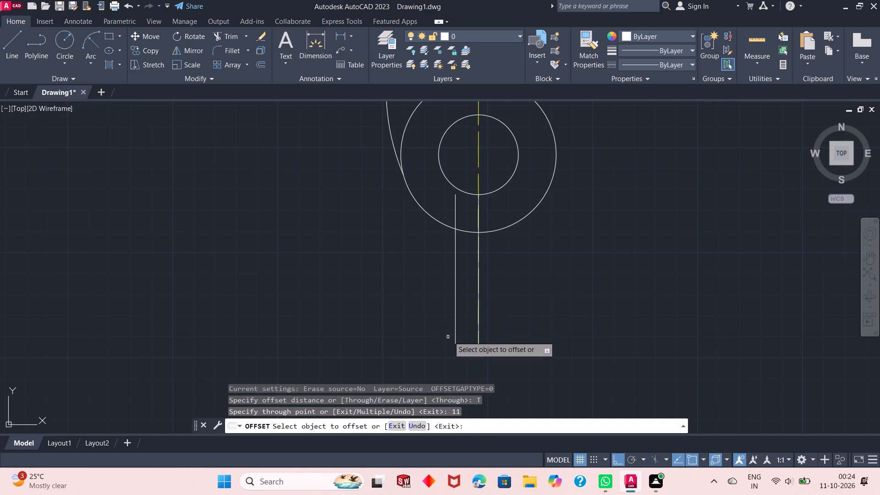
click(477, 285)
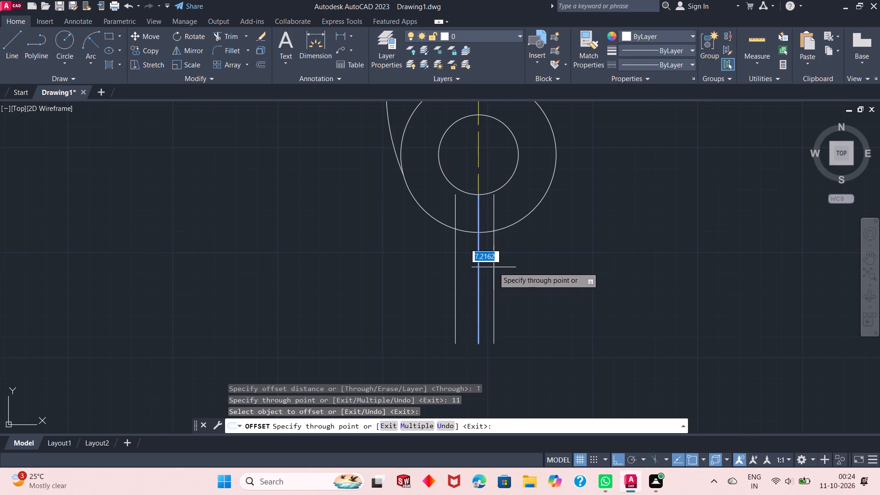
text(11)
key(Return)
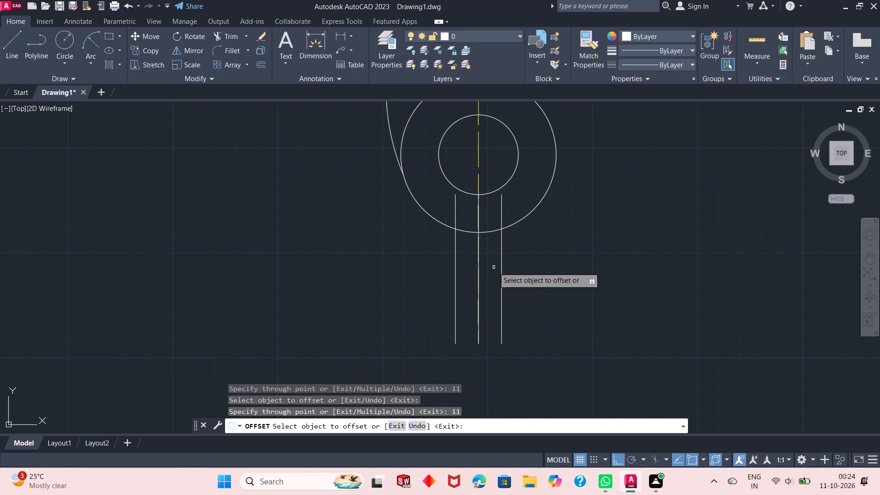
right_click(532, 239)
click(552, 245)
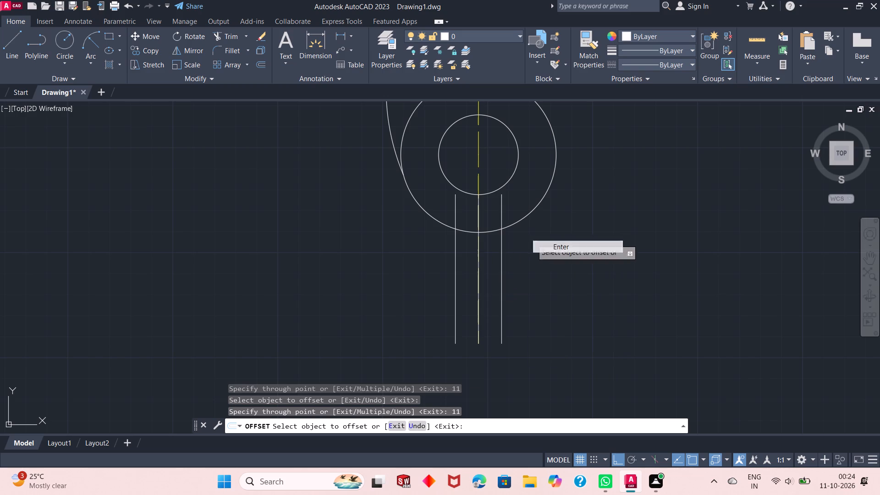
Erase the solid vertical line lying over the centre line between the two offset lines.
click(478, 249)
right_click(575, 219)
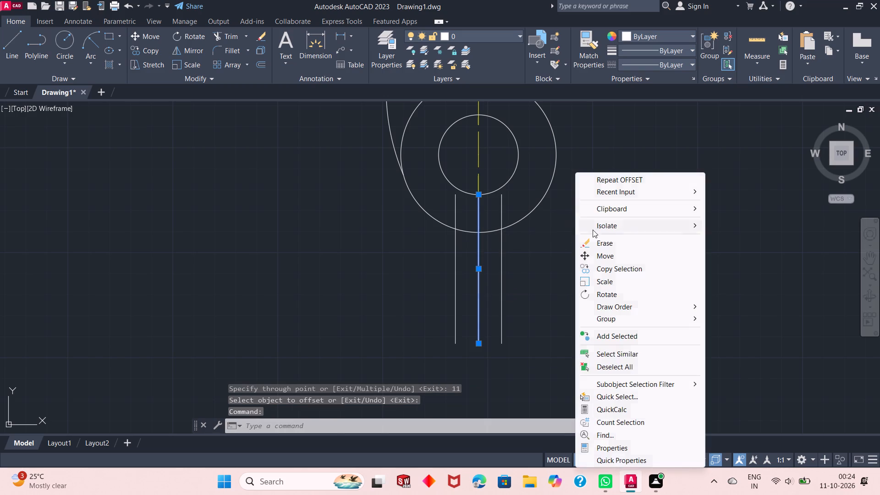
click(605, 241)
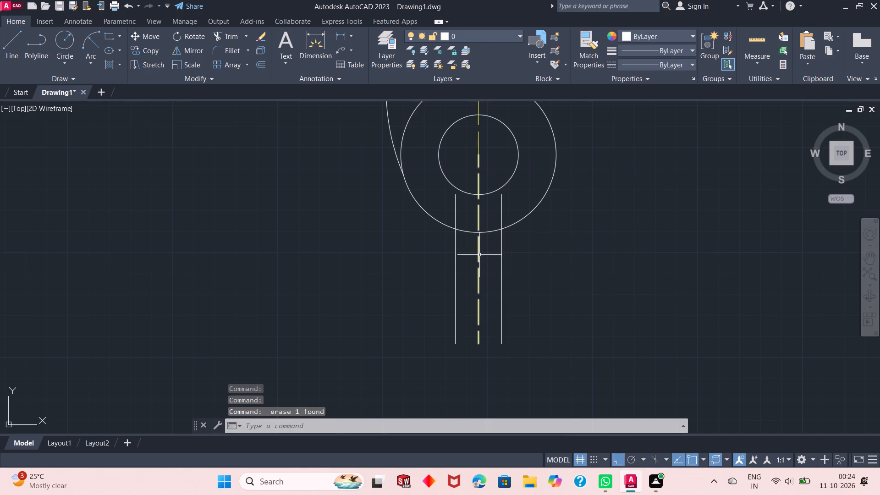
Draw a closed 136 by 15 base rectangle below the centre line's bottom end, its top edge extending 88 to the left.
scroll(487, 228, down, 2)
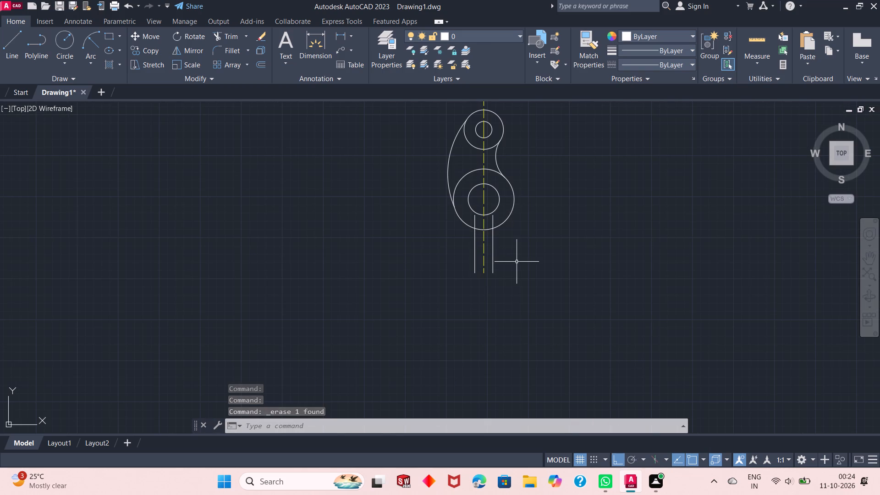
scroll(483, 255, up, 1)
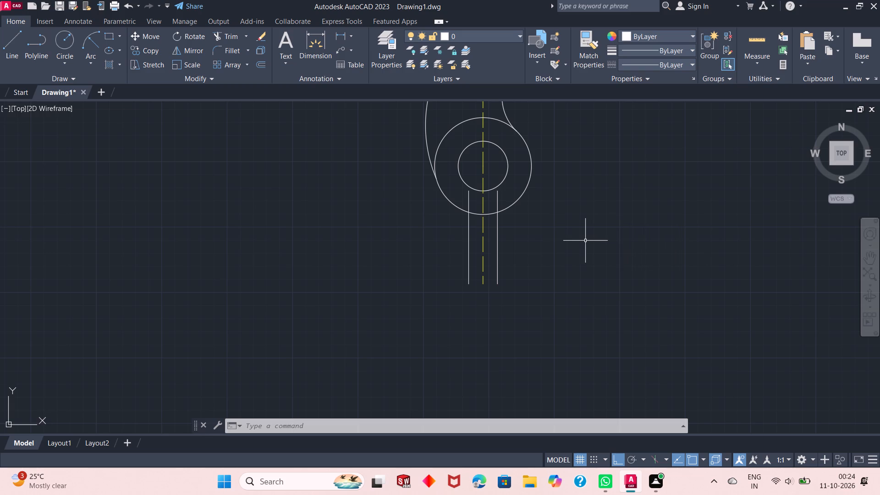
click(15, 47)
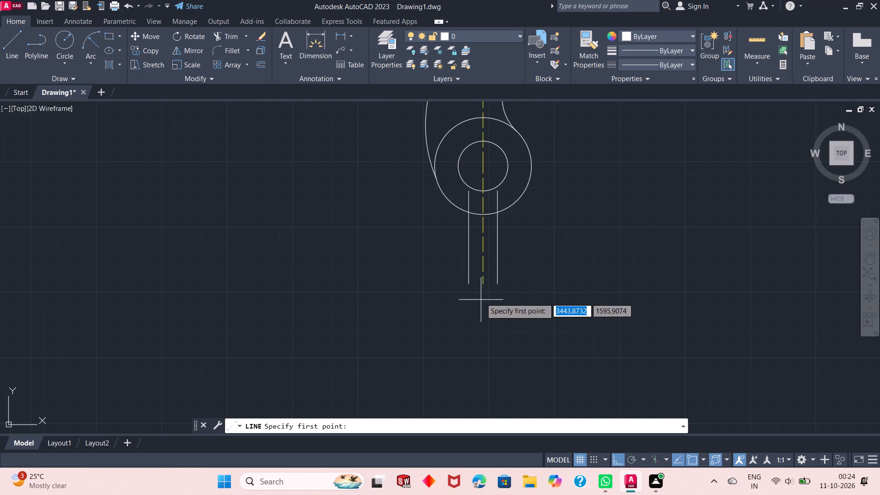
click(484, 284)
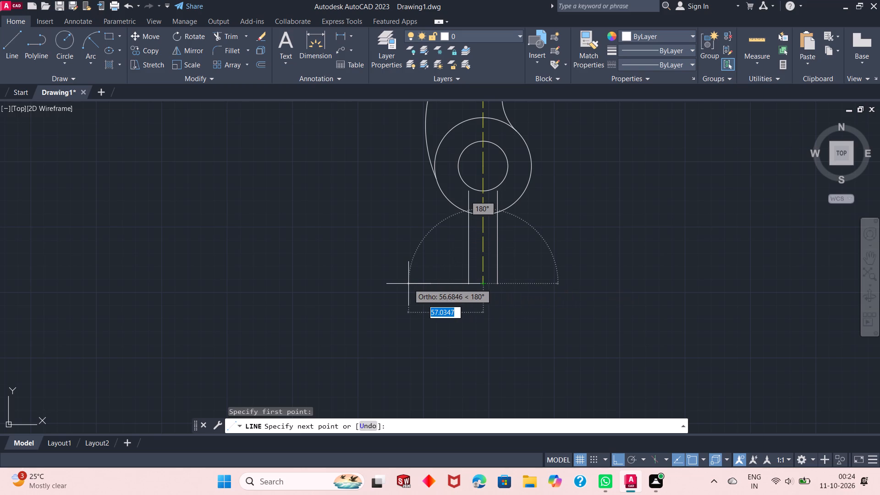
text(88)
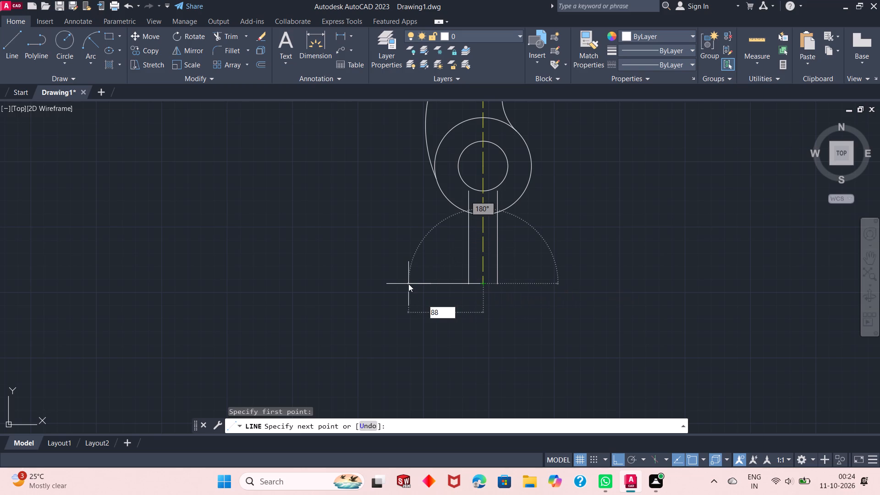
key(Return)
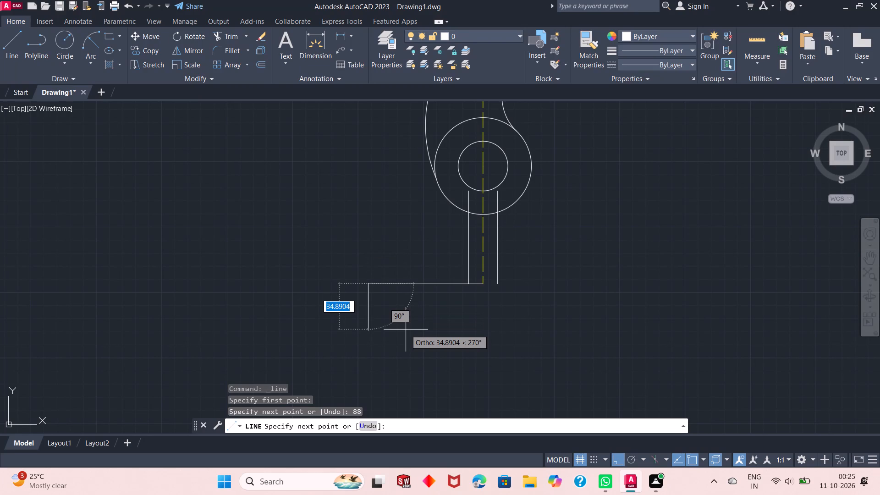
text(15)
key(Return)
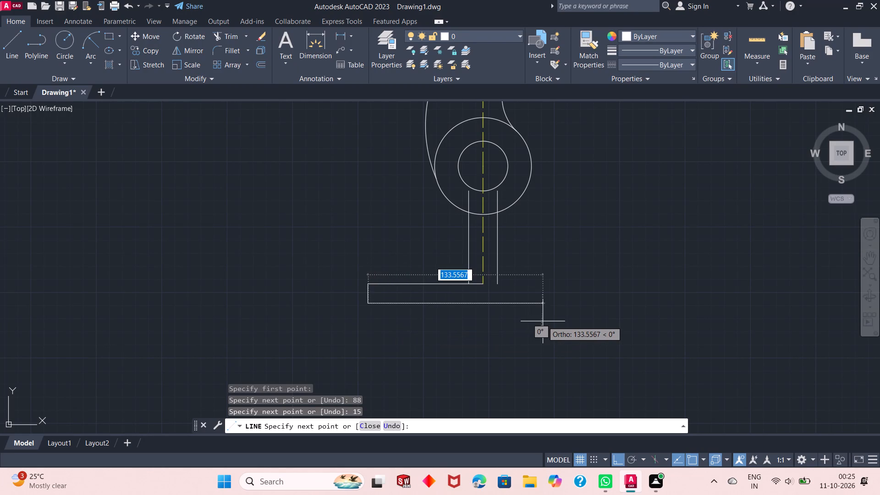
text(136)
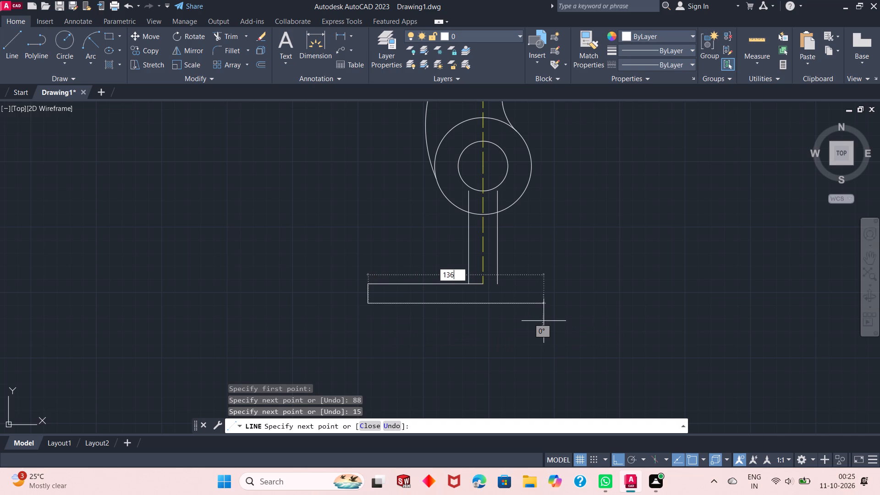
key(Return)
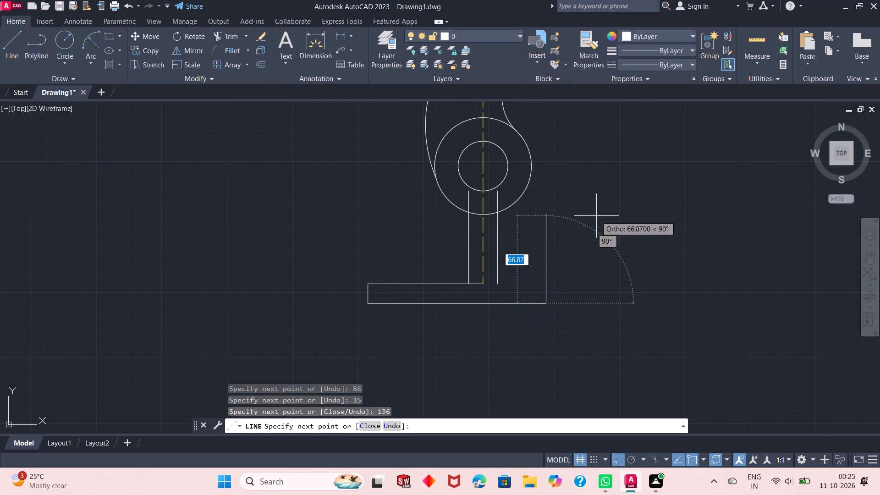
text(15)
key(Return)
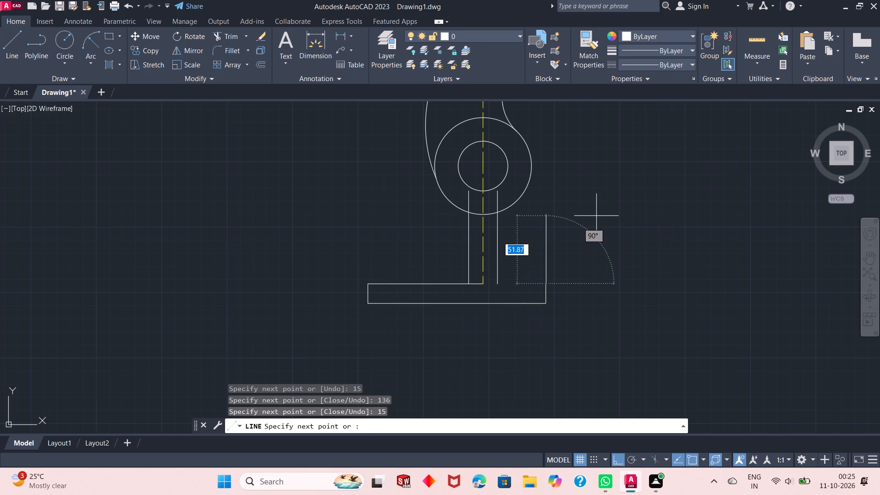
click(481, 286)
right_click(513, 260)
click(542, 264)
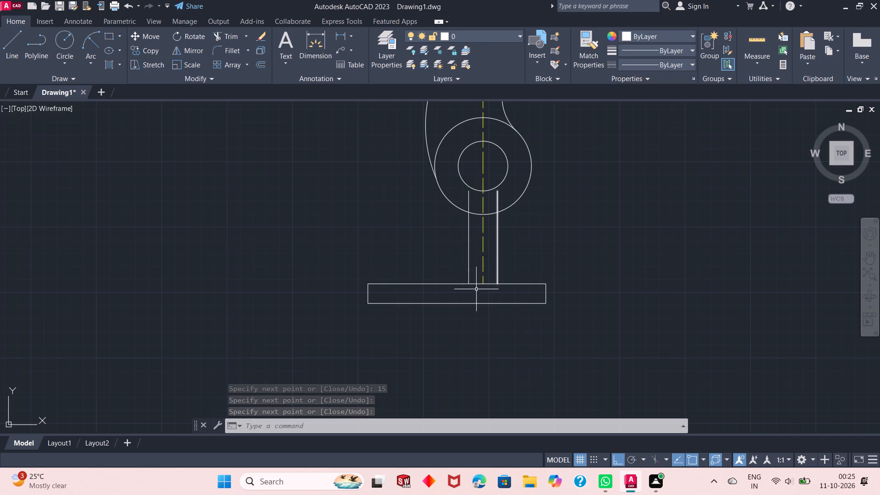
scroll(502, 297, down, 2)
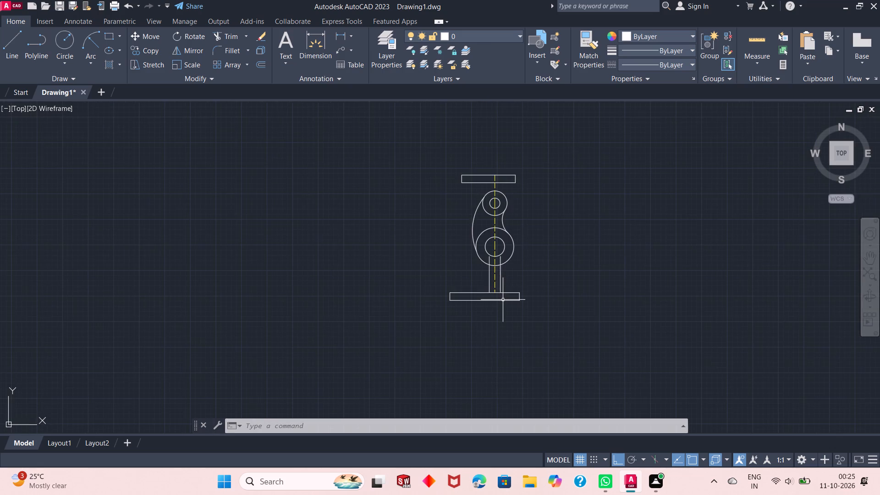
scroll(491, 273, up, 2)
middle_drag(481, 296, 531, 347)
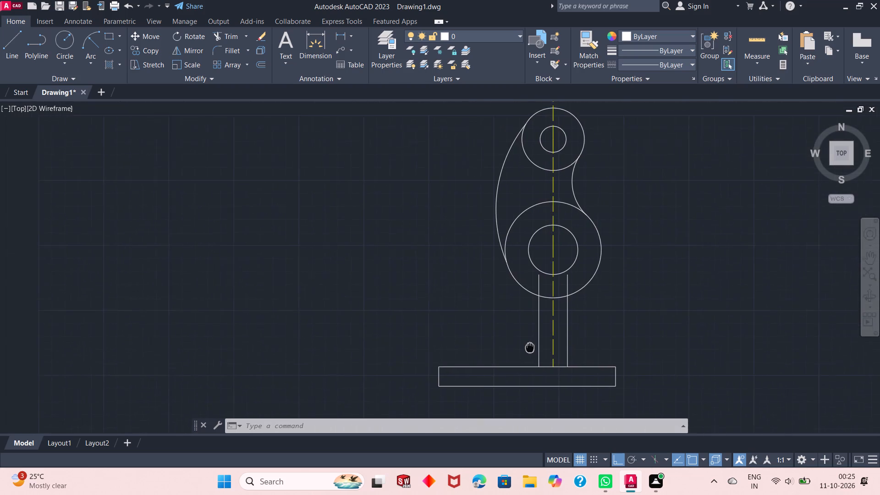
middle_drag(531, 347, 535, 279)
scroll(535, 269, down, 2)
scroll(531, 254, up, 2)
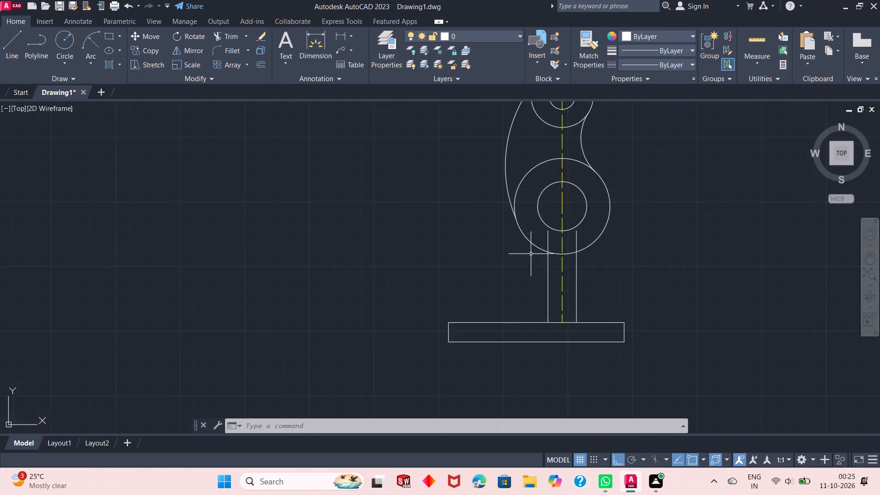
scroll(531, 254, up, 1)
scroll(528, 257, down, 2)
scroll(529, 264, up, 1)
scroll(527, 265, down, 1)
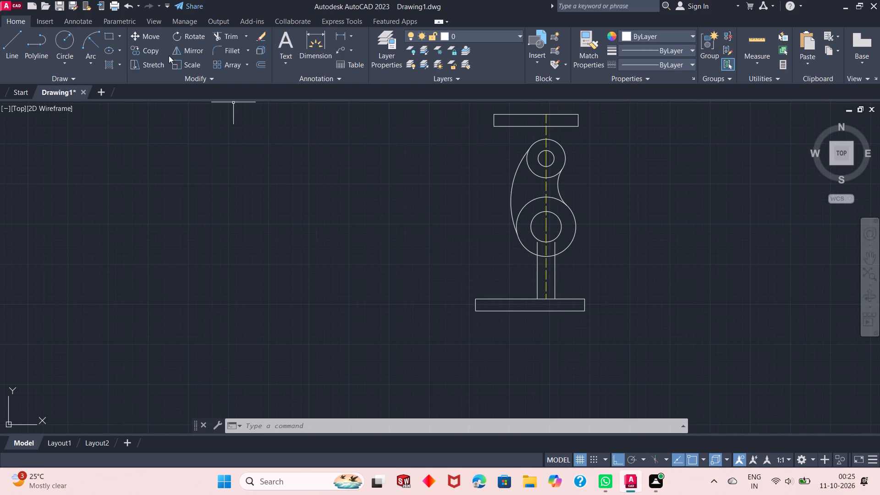
Draw an upright bar from the base's lower-left corner: 109 up, 15 to the right, and back down to the base's top edge.
click(16, 46)
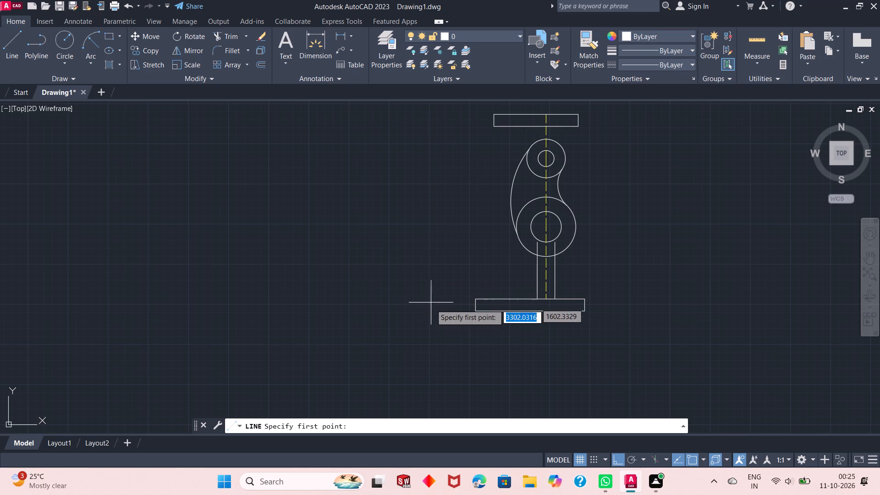
click(475, 311)
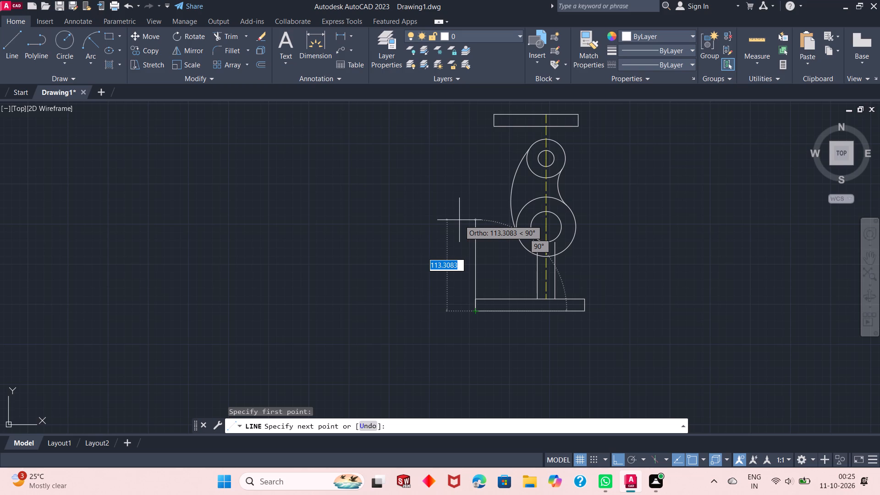
text(109)
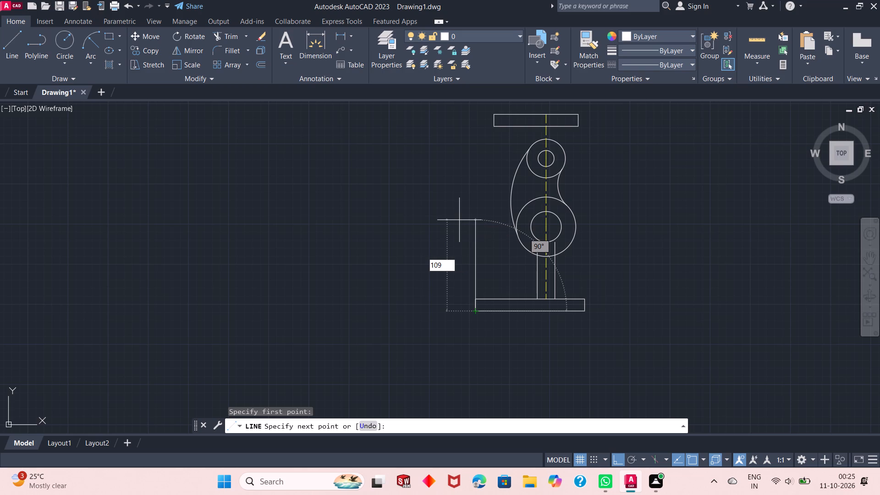
key(Return)
scroll(459, 220, up, 1)
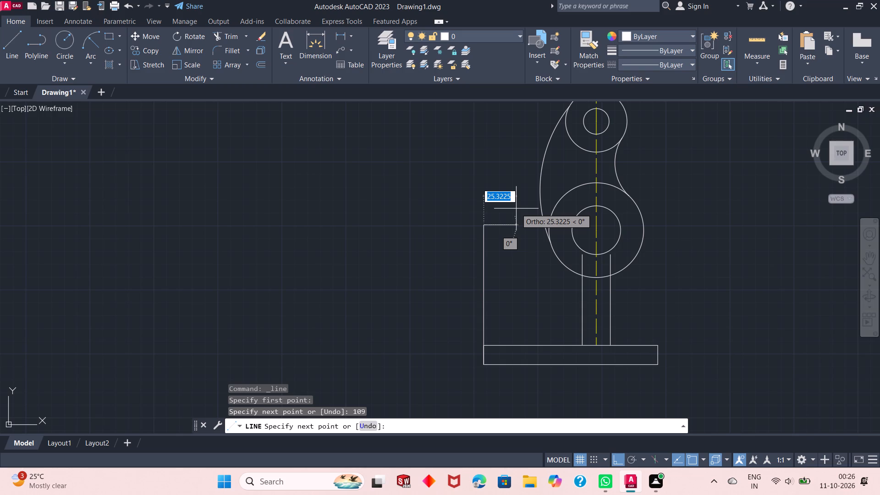
text(45)
key(Return)
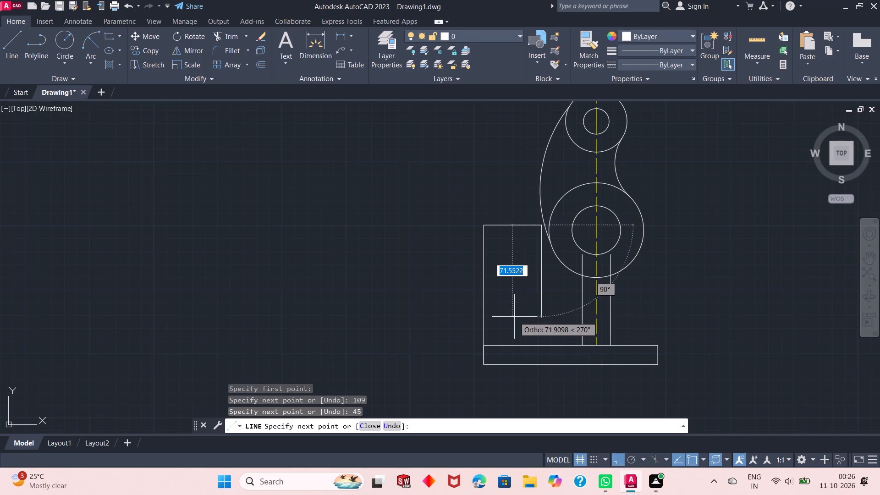
key(ctrl+z)
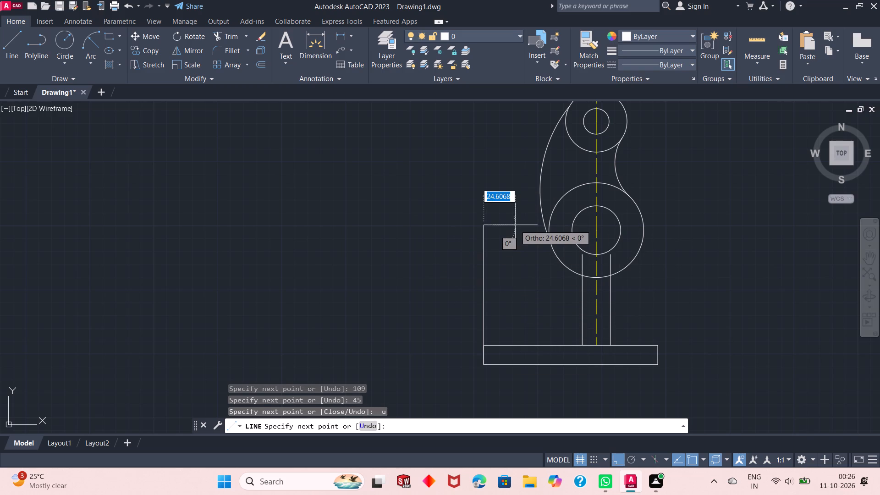
text(15)
key(Return)
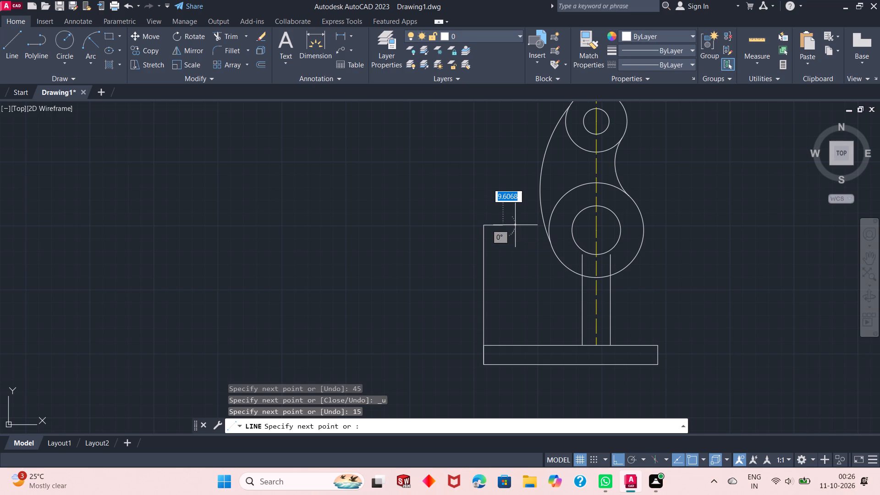
click(502, 348)
right_click(517, 328)
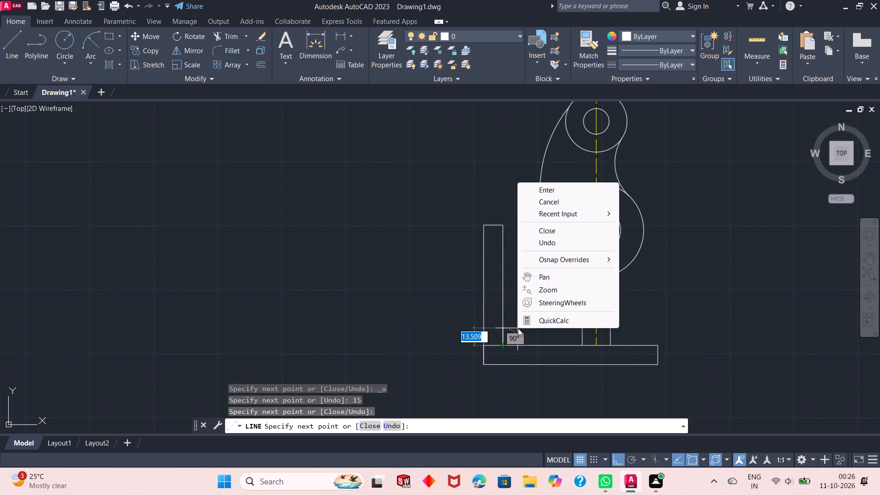
click(568, 186)
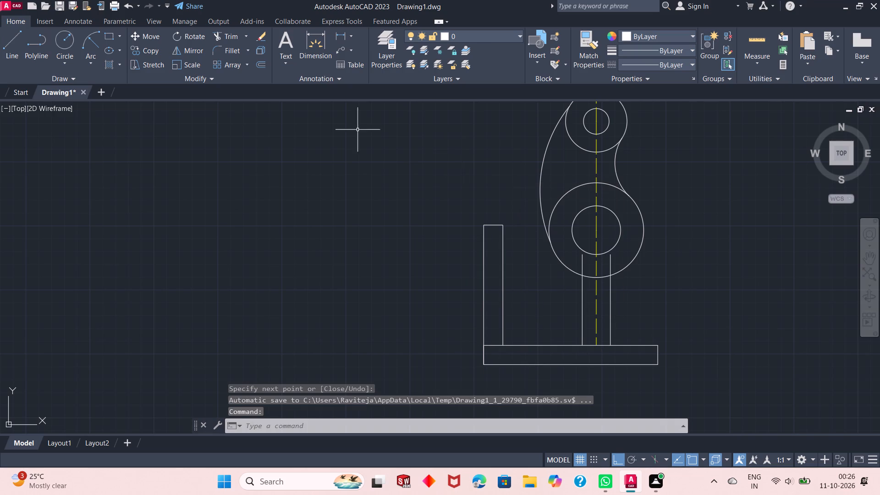
Trim the base's top edge inside the upright bar and remove both overlapping lines along the outer left side.
click(219, 38)
click(492, 345)
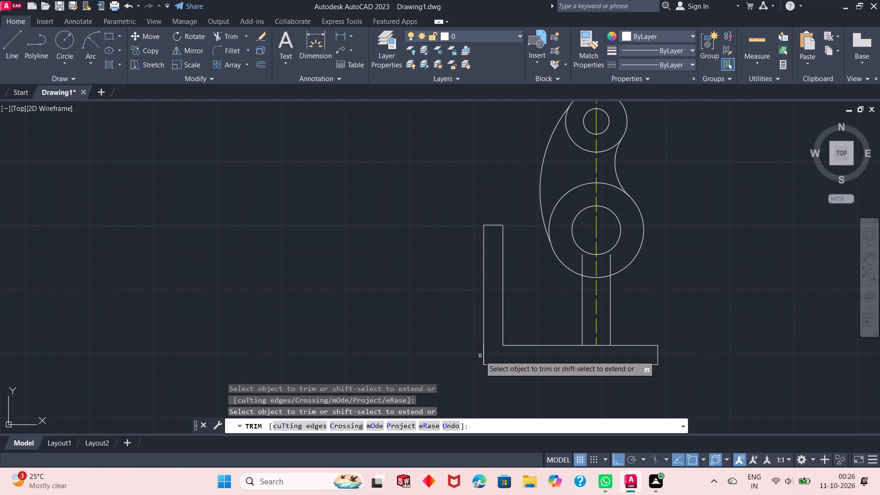
click(483, 356)
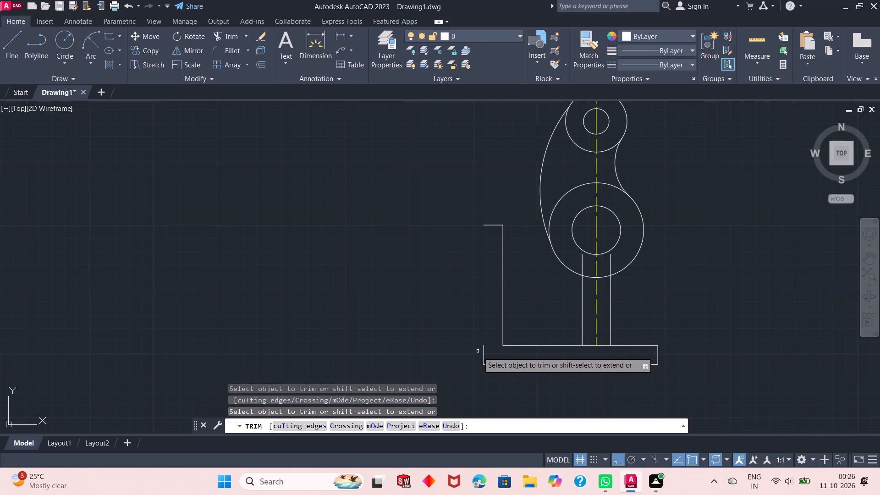
click(484, 355)
right_click(379, 273)
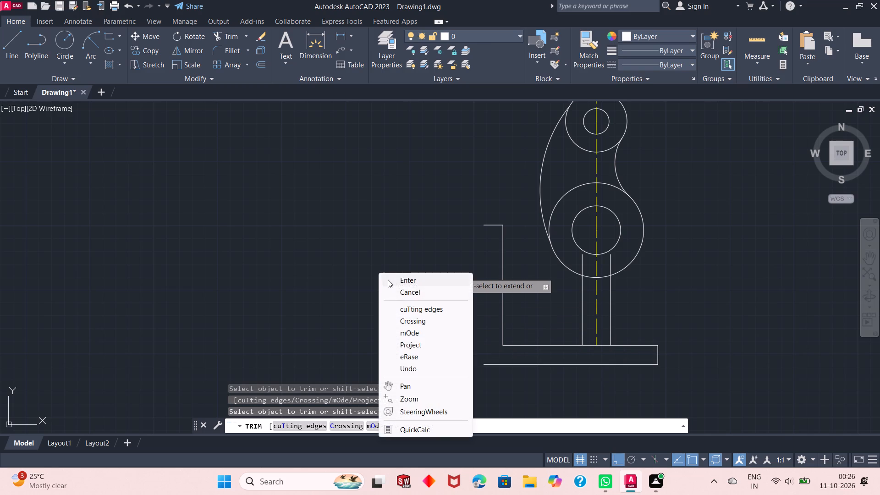
click(388, 280)
Draw a single outer left edge line from the upright bar's top-left corner to the base's bottom-left corner.
click(7, 40)
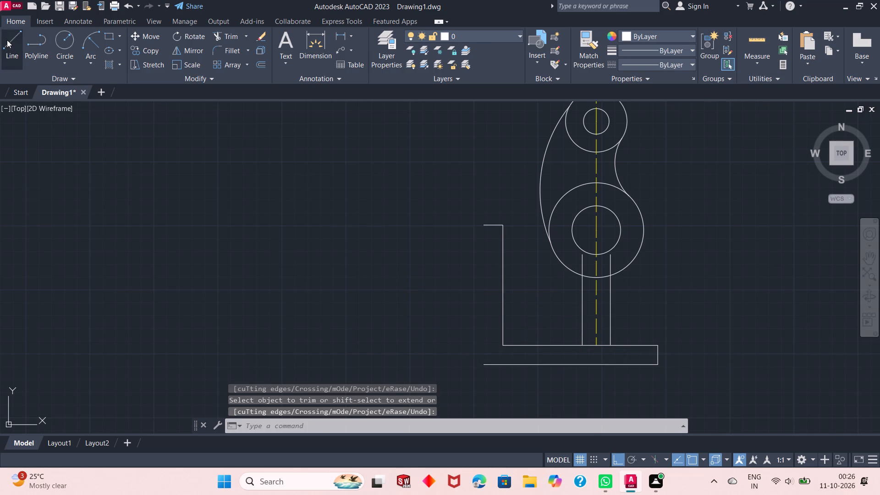
click(484, 225)
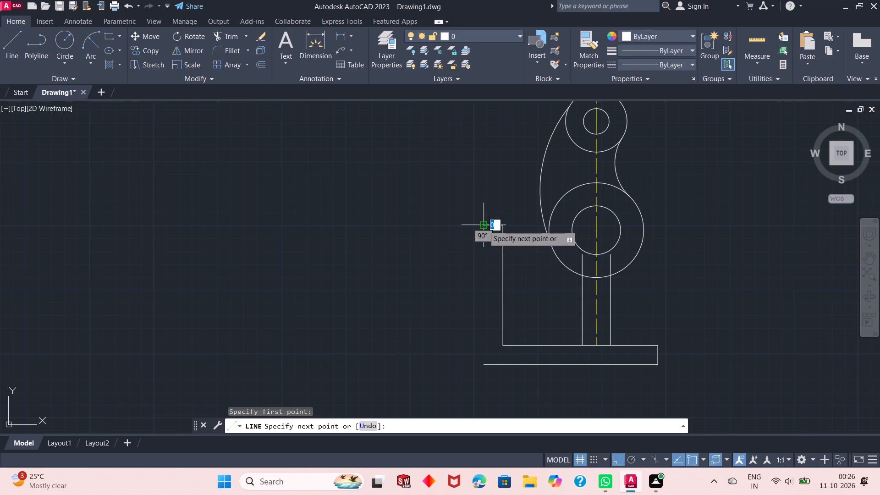
click(482, 363)
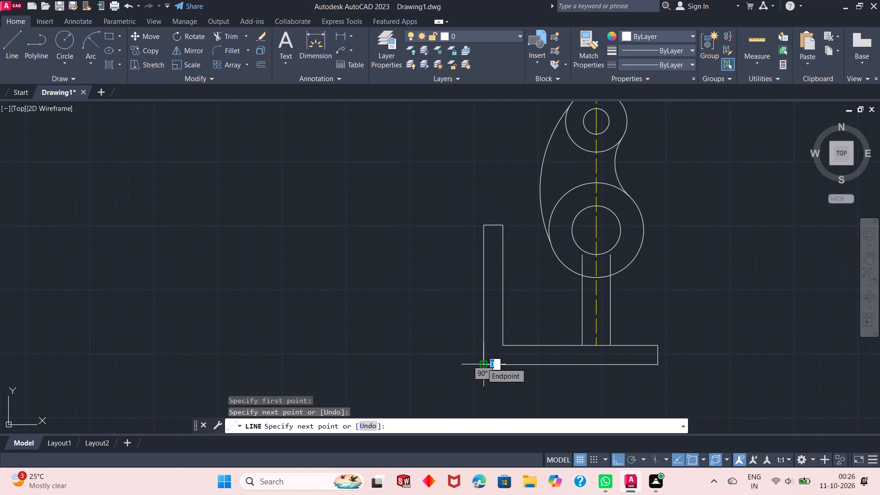
key(Escape)
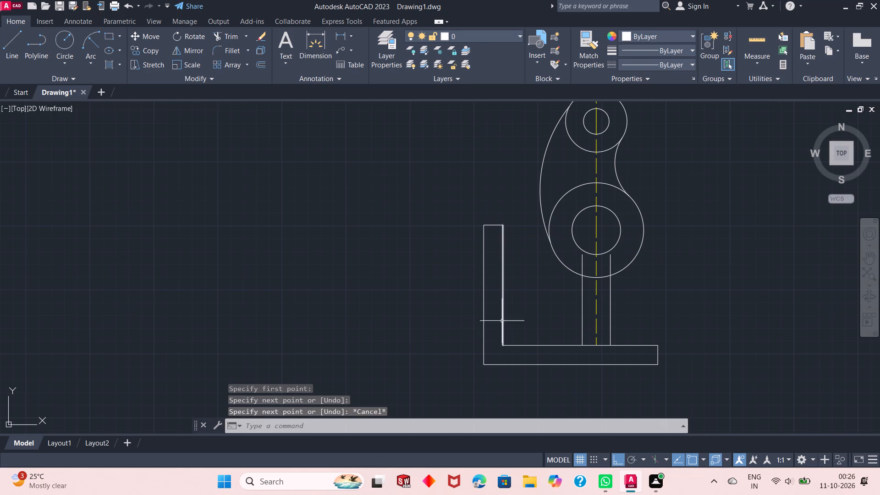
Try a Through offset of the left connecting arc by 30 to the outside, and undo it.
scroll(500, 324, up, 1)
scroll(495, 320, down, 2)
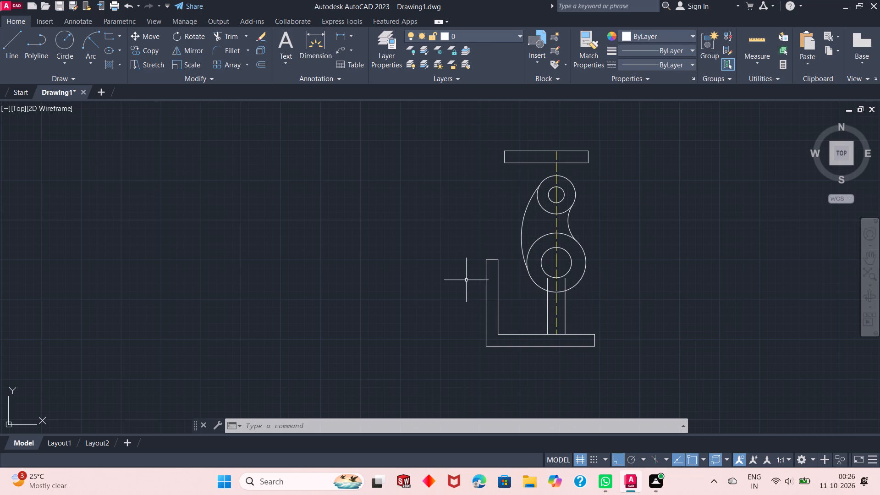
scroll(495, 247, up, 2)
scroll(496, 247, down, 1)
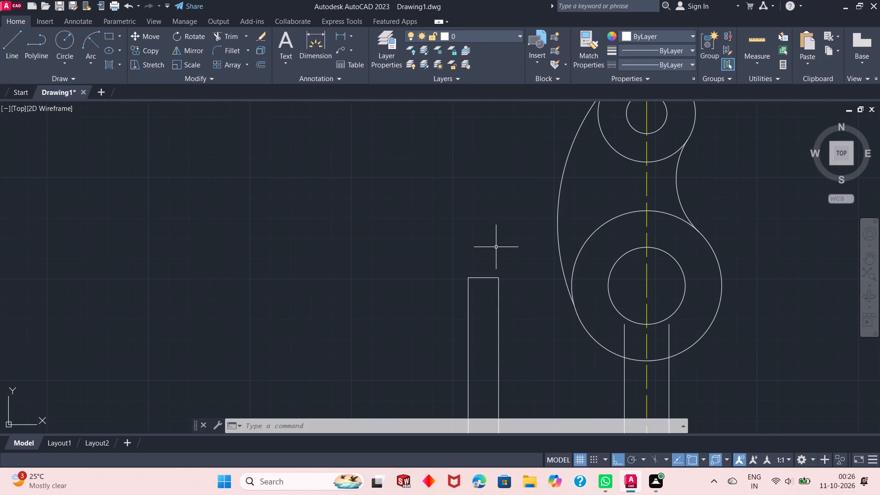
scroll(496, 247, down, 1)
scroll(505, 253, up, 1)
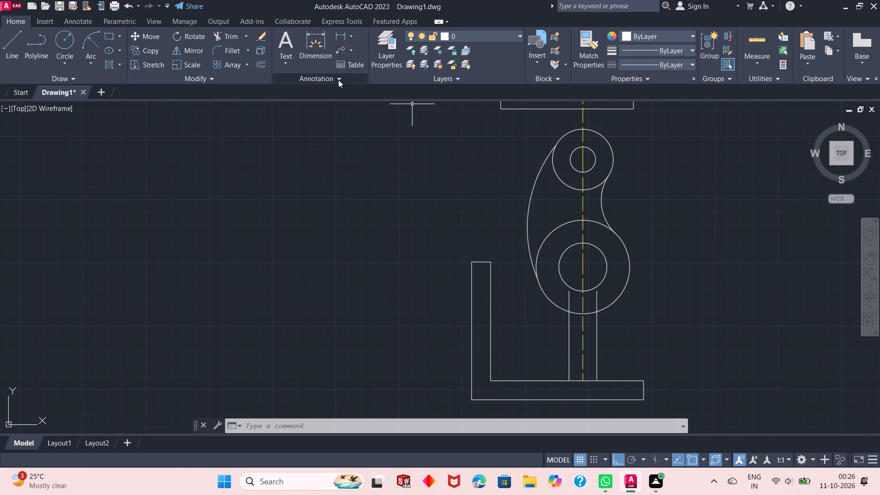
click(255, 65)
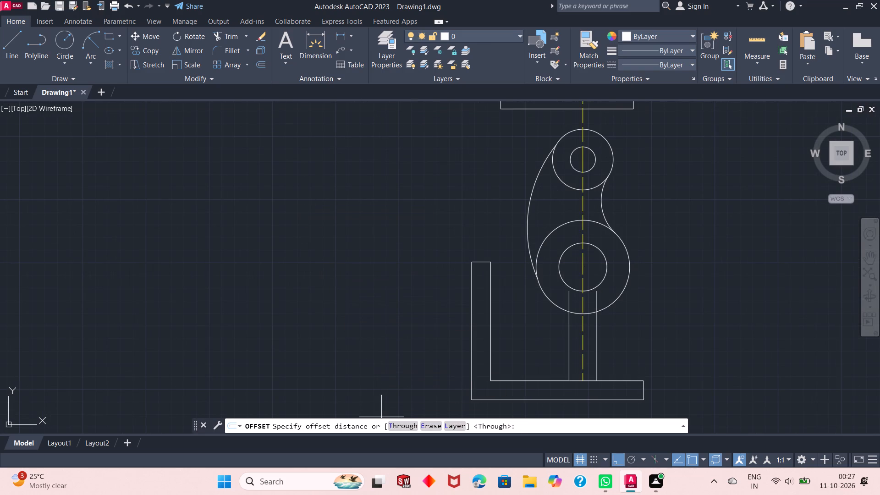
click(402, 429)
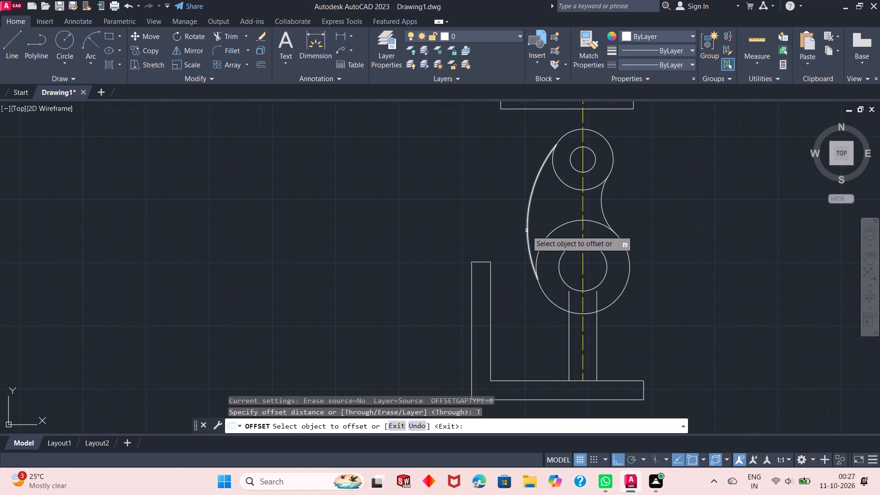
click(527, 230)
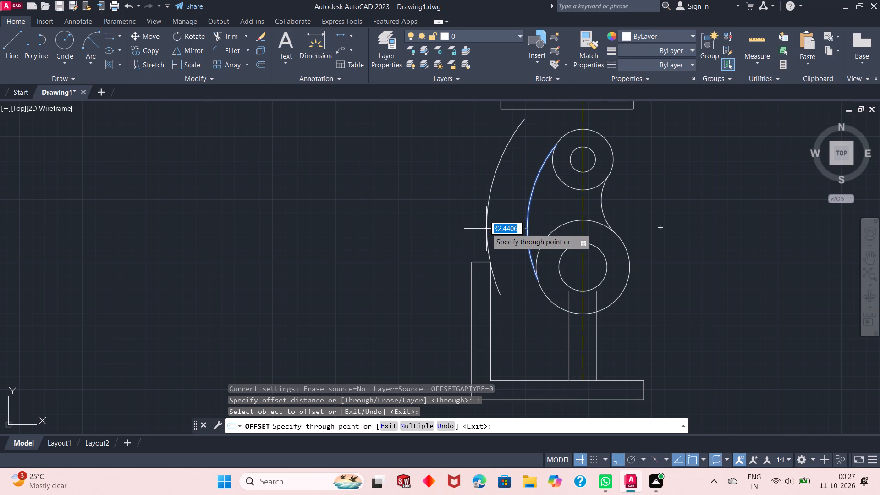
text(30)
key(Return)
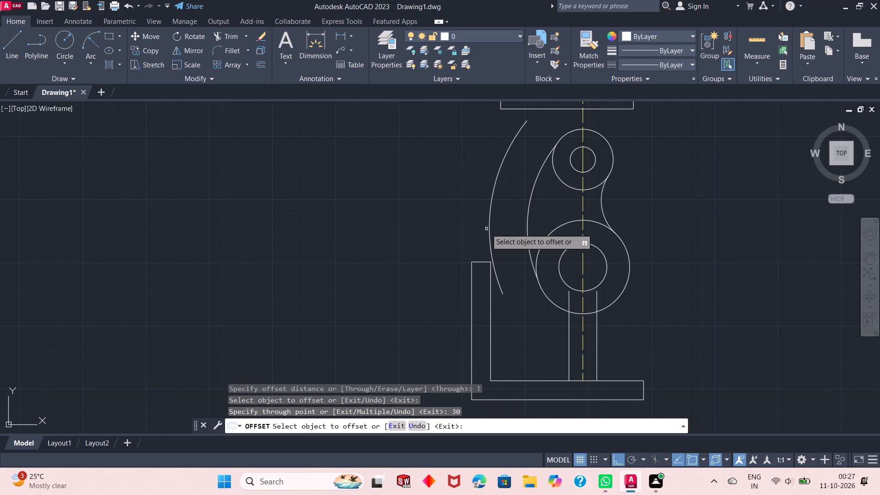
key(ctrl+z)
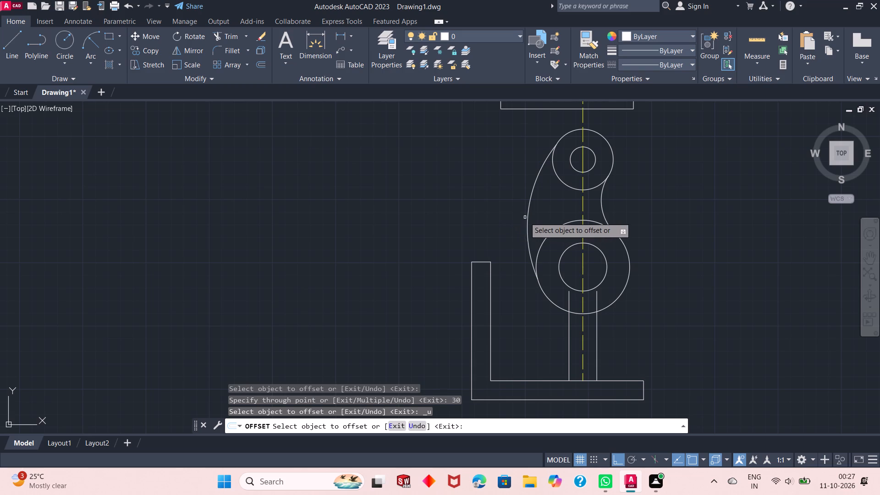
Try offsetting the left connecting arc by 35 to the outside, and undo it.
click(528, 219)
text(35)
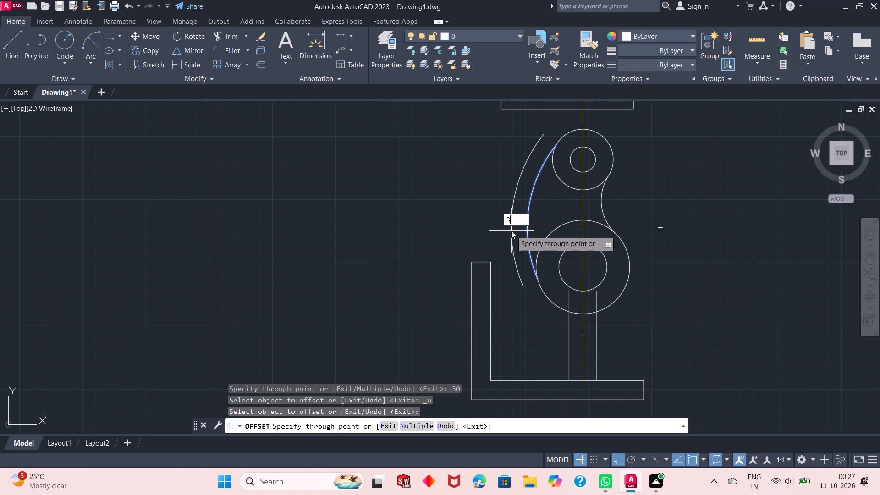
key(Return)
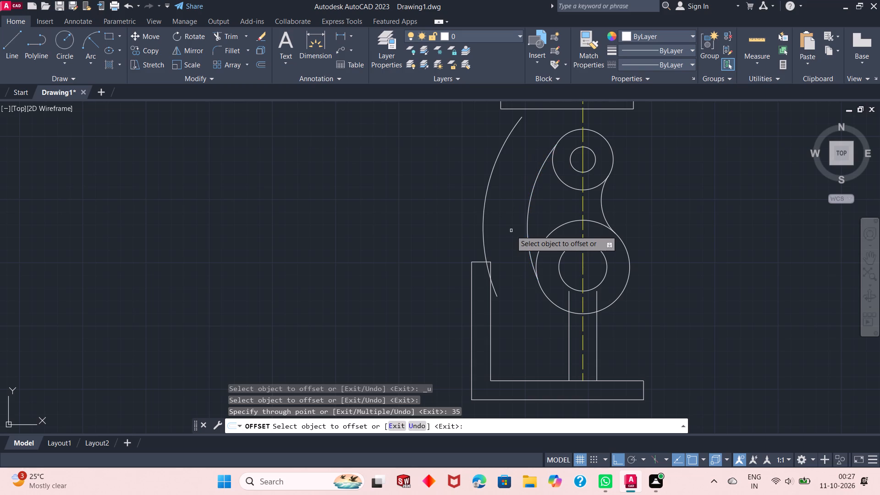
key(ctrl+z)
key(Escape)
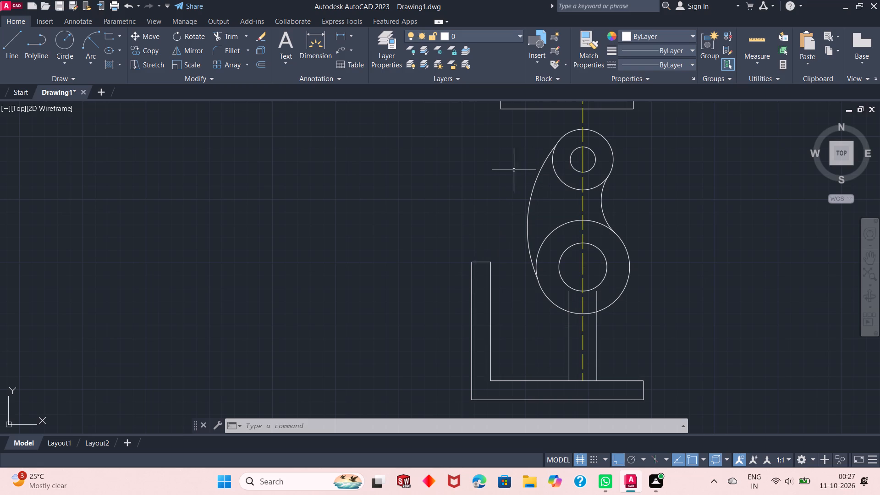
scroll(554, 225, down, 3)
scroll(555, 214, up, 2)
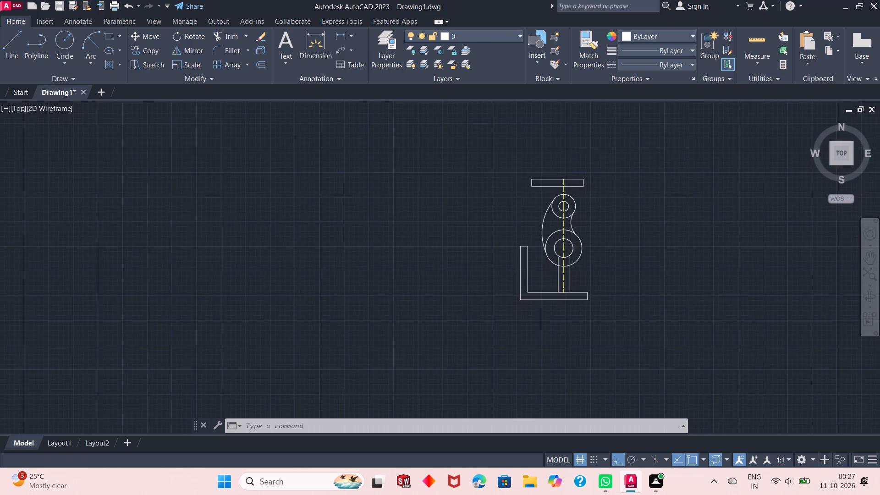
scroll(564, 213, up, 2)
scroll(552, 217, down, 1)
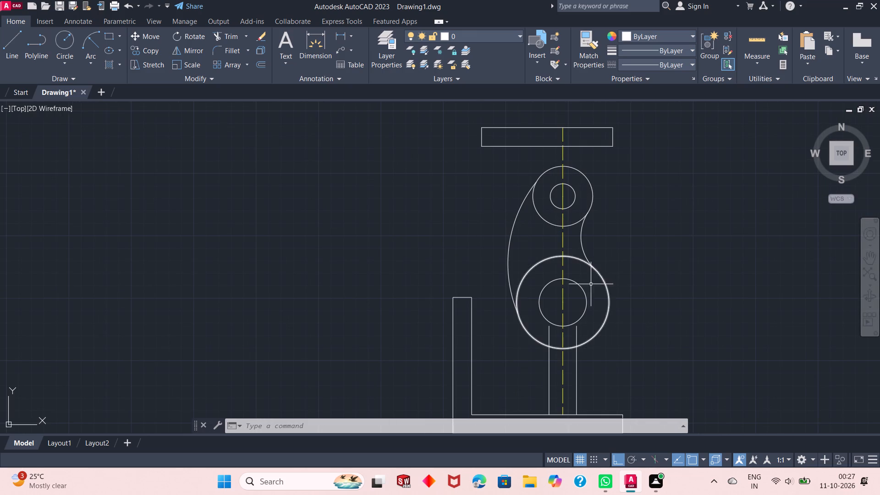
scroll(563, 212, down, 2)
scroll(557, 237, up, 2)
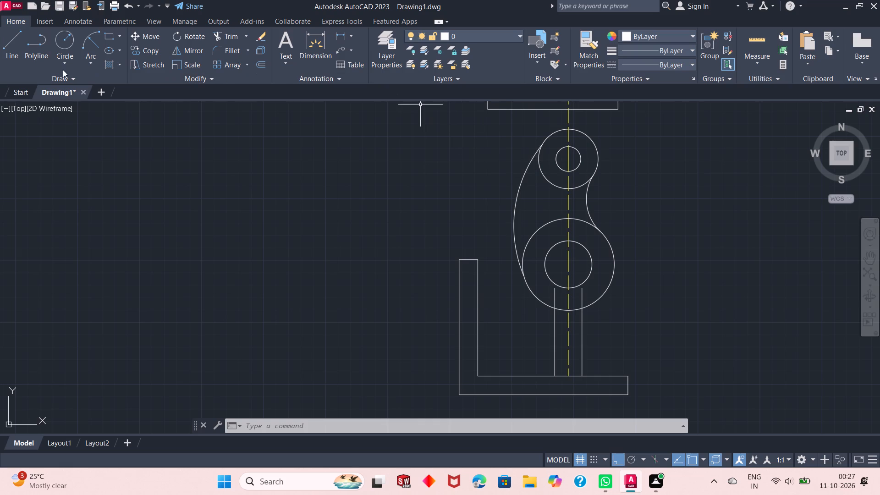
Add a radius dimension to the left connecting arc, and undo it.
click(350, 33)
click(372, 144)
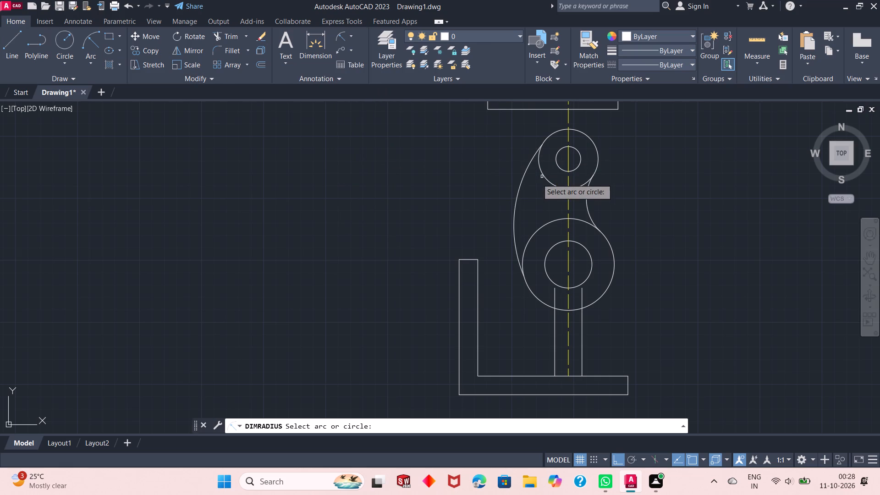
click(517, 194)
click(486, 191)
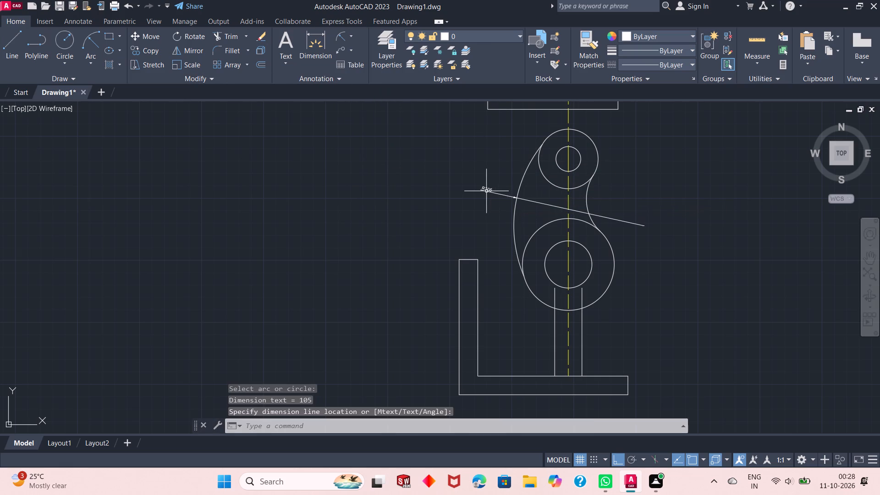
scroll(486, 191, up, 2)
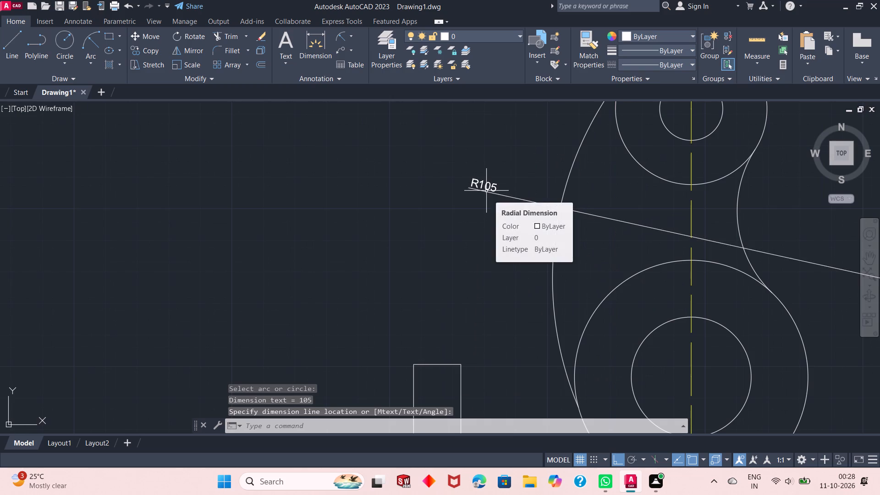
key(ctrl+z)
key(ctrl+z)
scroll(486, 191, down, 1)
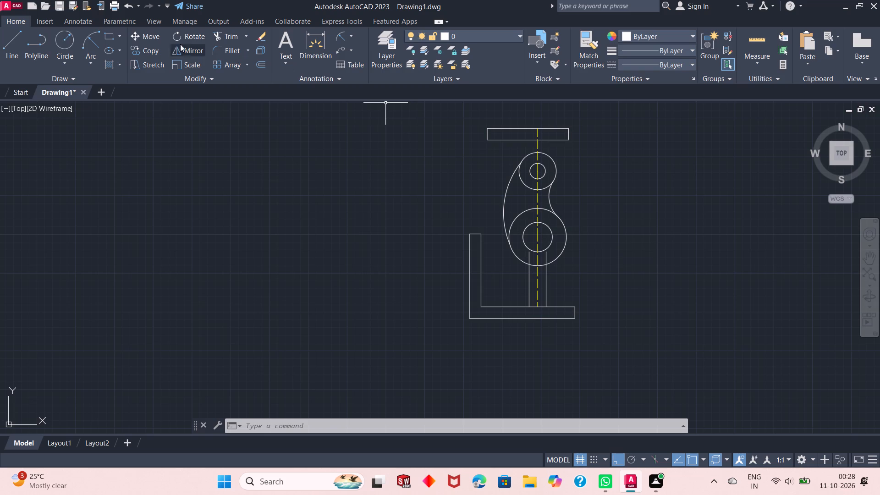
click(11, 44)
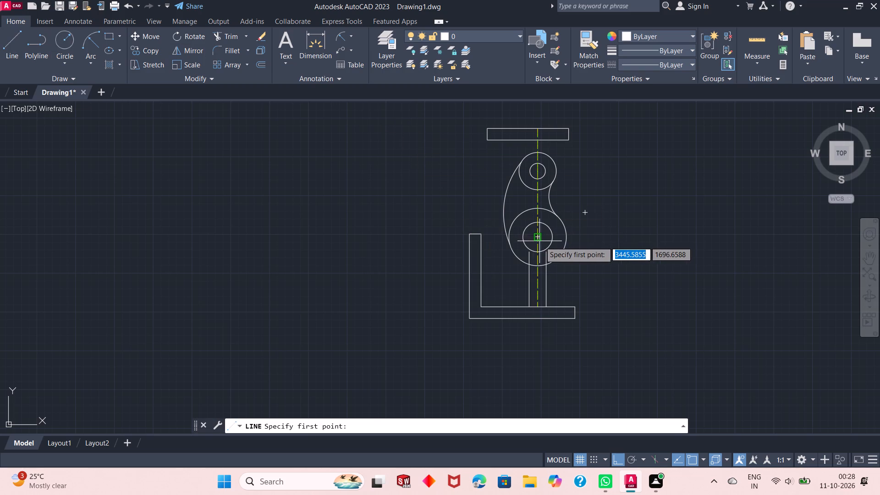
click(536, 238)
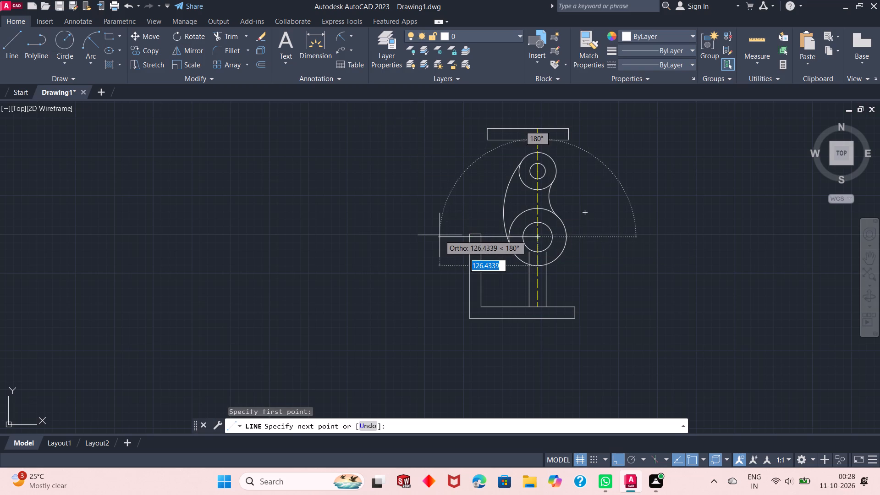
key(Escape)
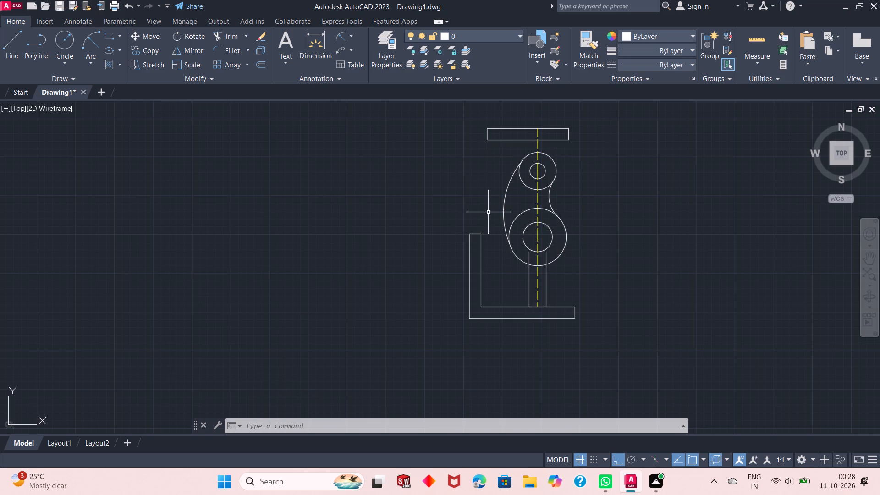
Offset the left connecting arc outward with the Through option, passing through the upright bar's top-right corner.
scroll(532, 194, up, 2)
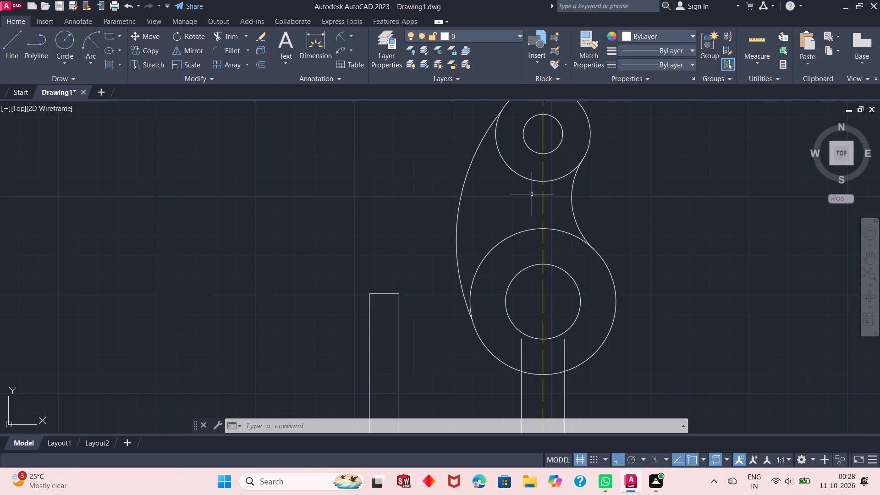
scroll(532, 194, down, 2)
scroll(532, 194, up, 1)
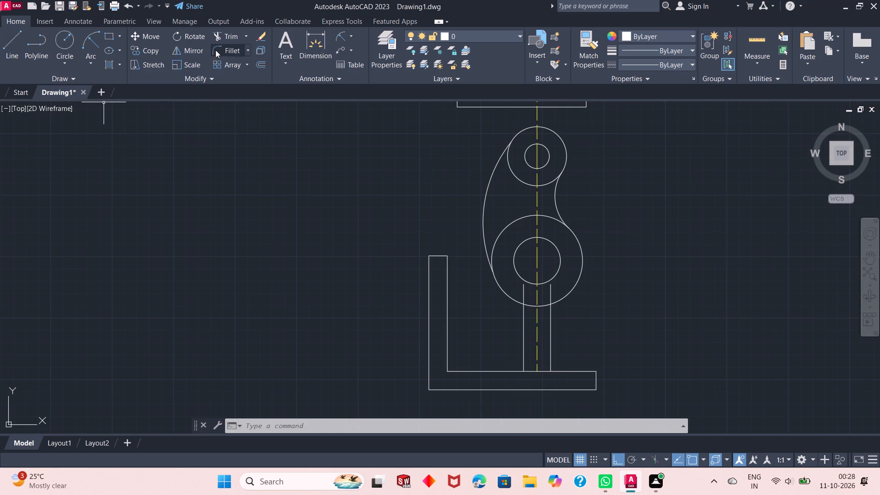
click(259, 65)
right_click(317, 158)
click(329, 163)
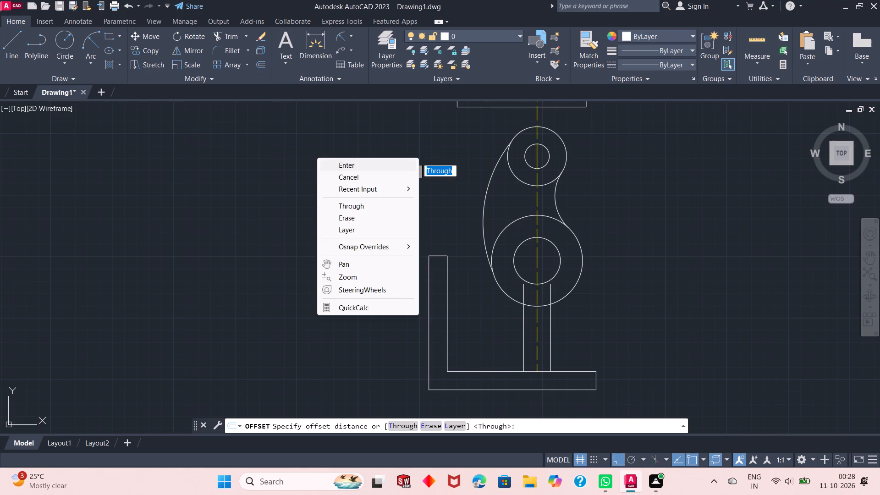
click(484, 215)
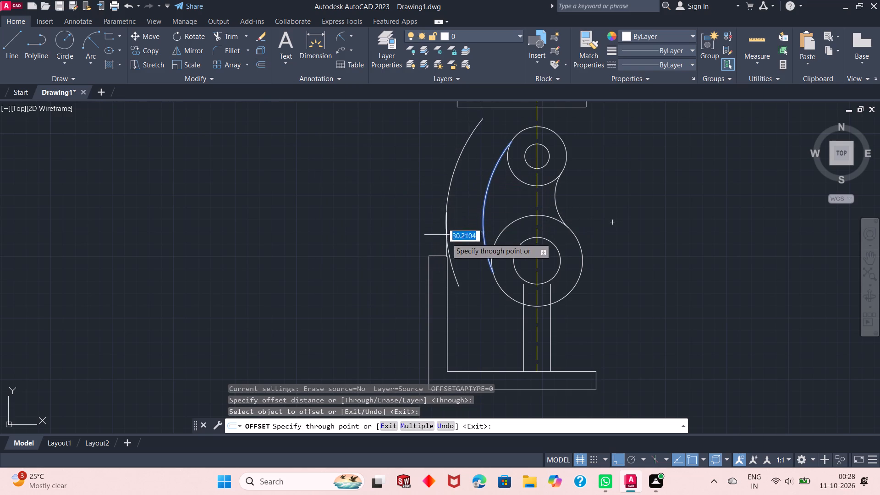
click(446, 257)
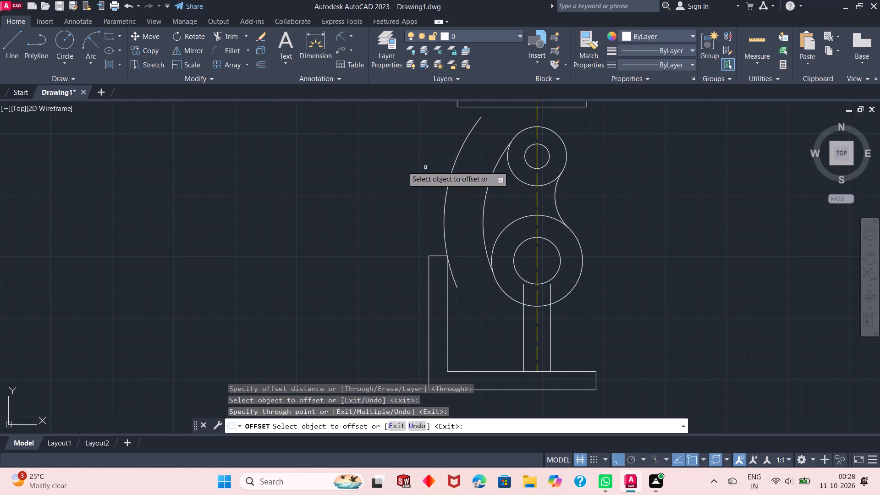
right_click(317, 195)
click(332, 201)
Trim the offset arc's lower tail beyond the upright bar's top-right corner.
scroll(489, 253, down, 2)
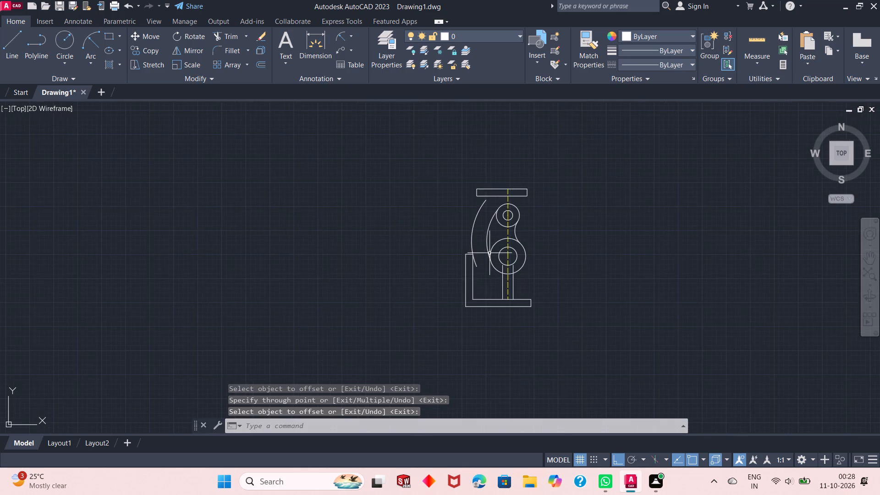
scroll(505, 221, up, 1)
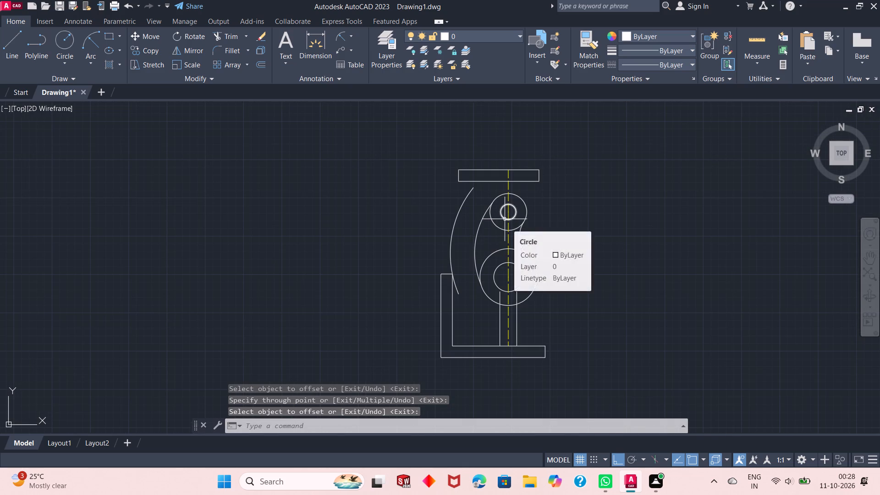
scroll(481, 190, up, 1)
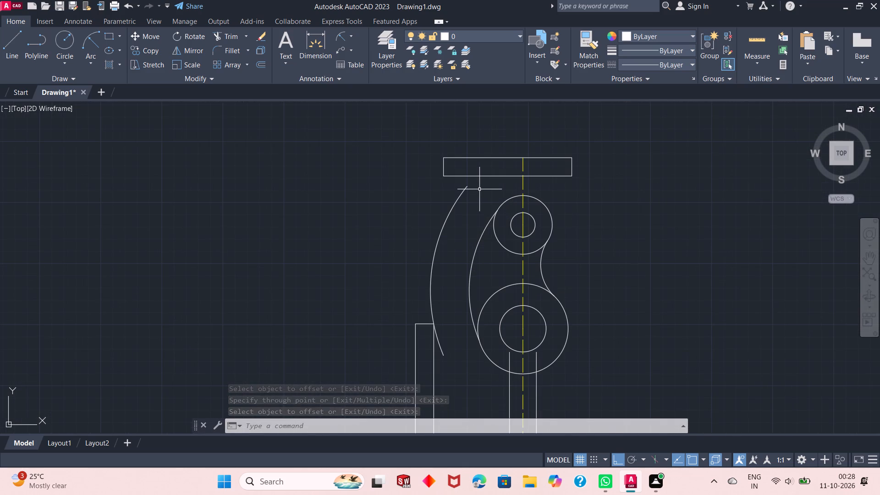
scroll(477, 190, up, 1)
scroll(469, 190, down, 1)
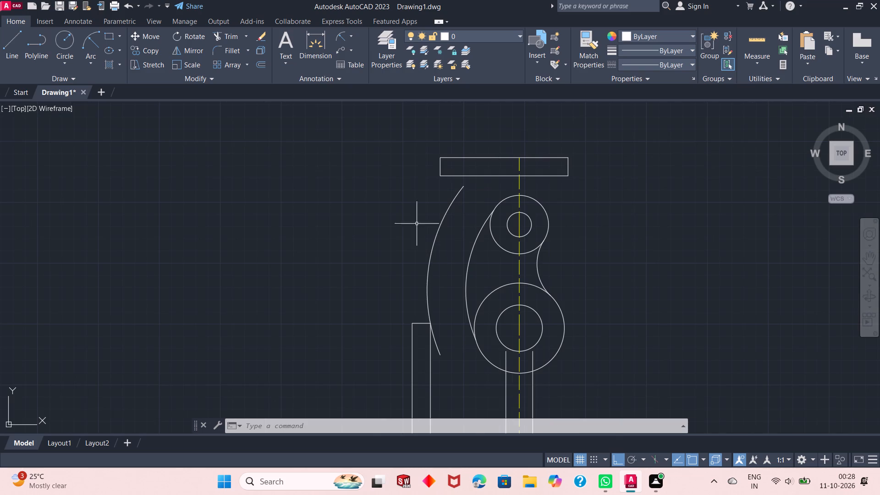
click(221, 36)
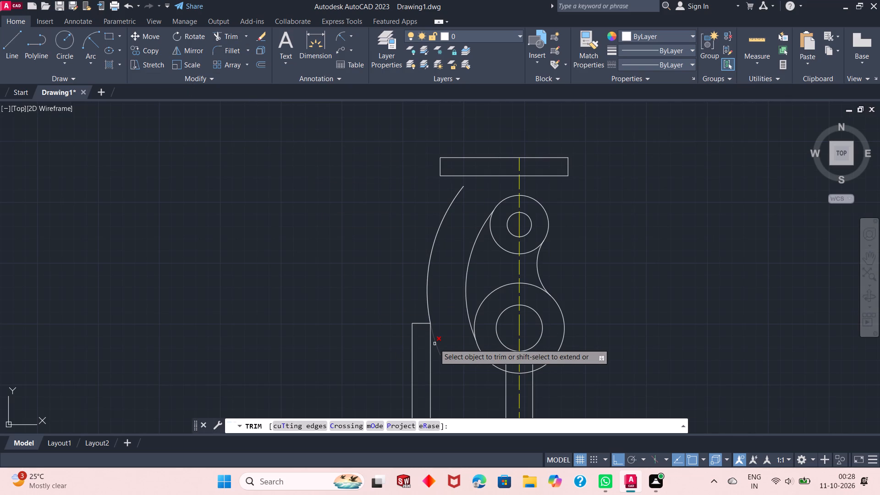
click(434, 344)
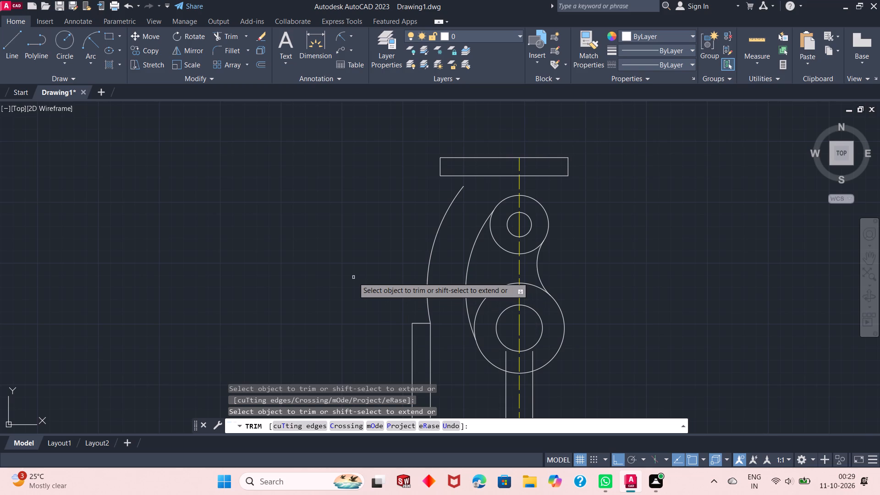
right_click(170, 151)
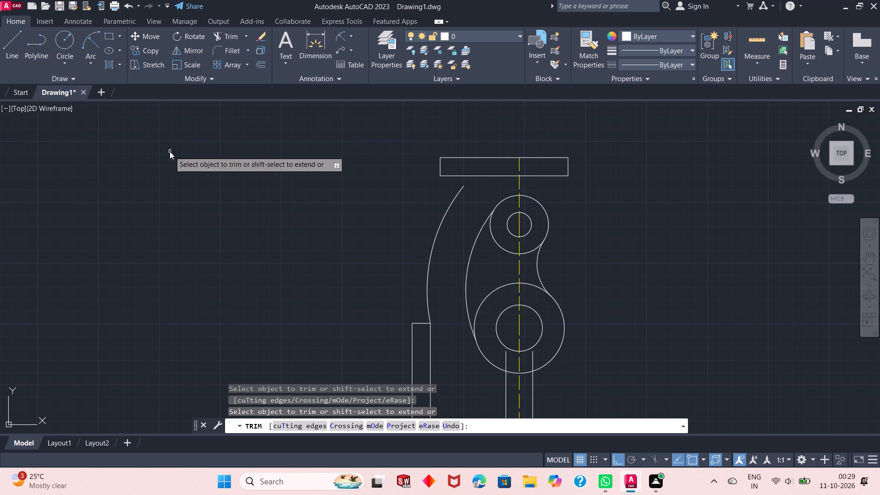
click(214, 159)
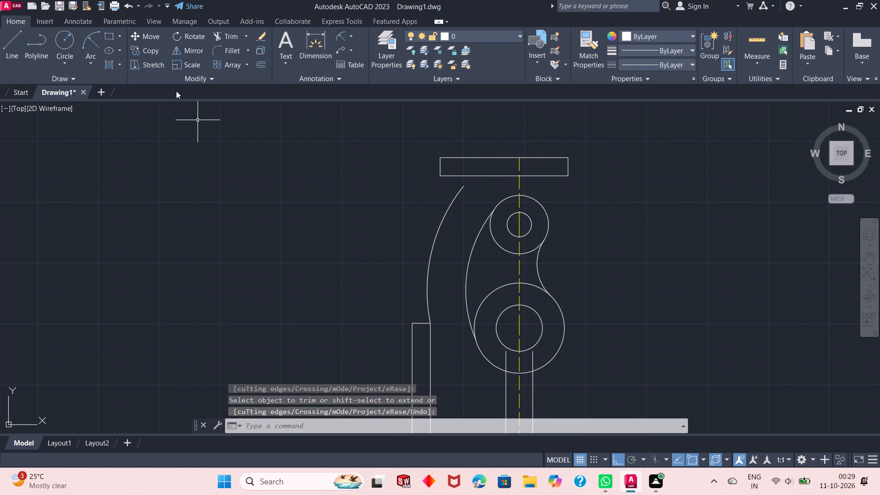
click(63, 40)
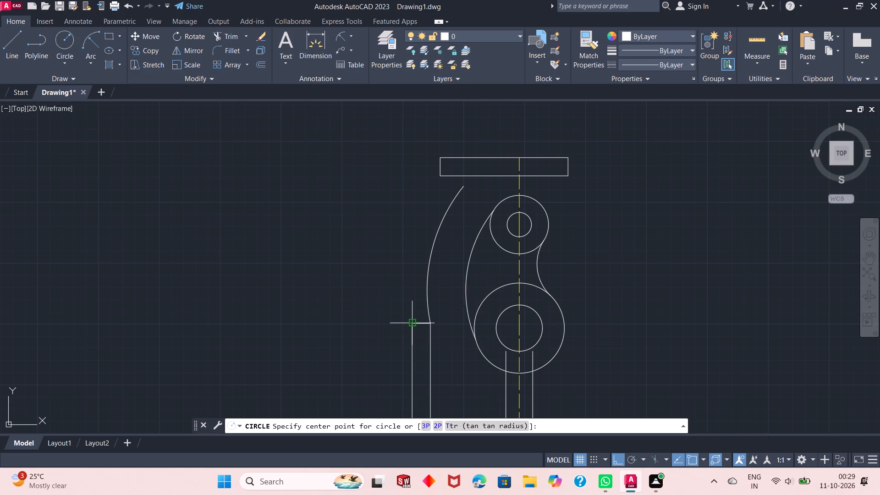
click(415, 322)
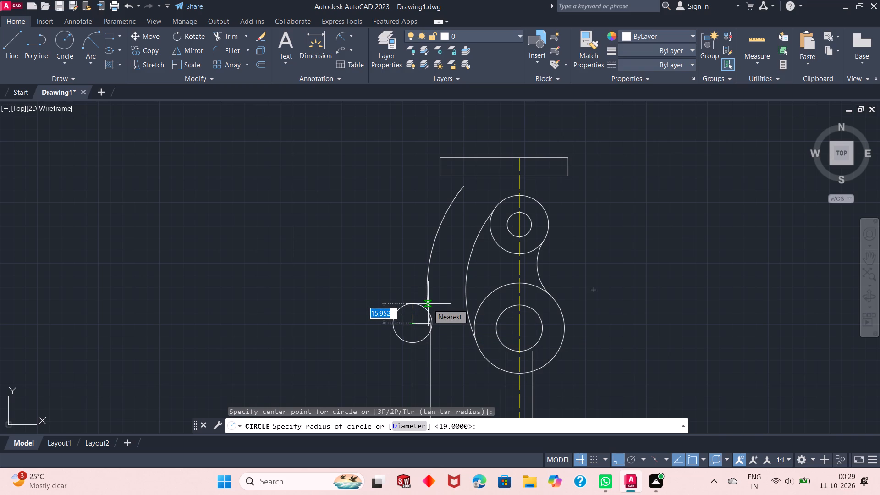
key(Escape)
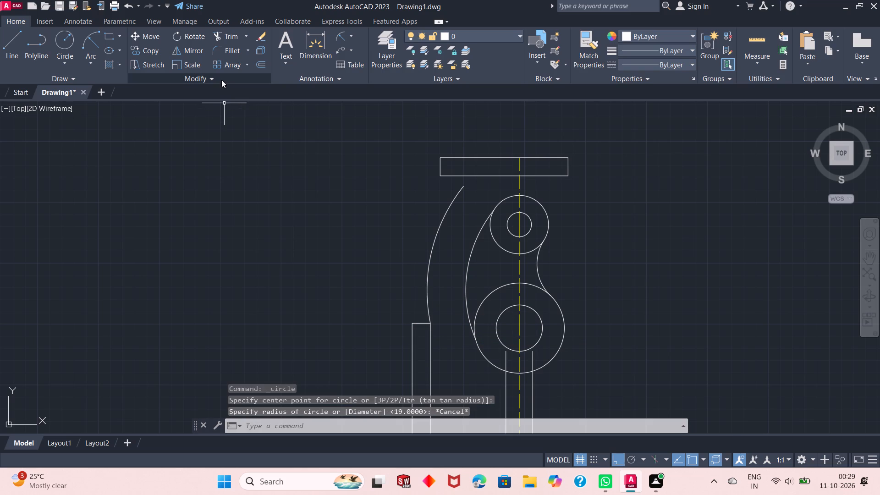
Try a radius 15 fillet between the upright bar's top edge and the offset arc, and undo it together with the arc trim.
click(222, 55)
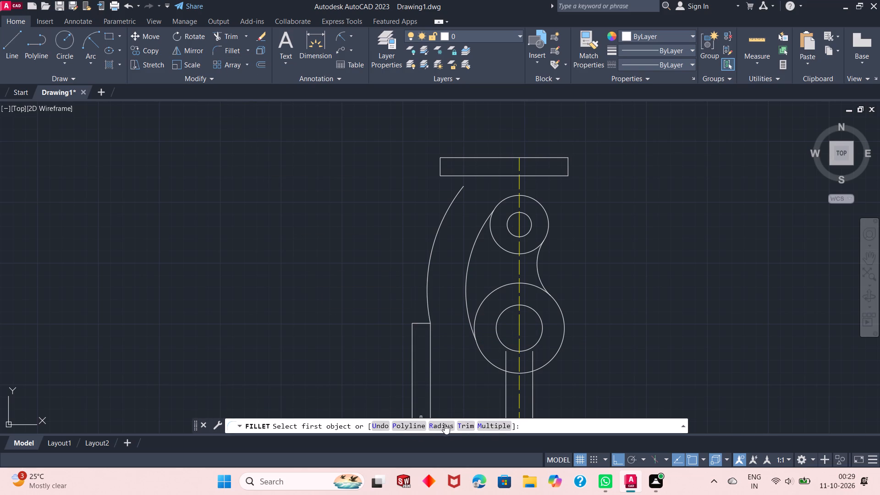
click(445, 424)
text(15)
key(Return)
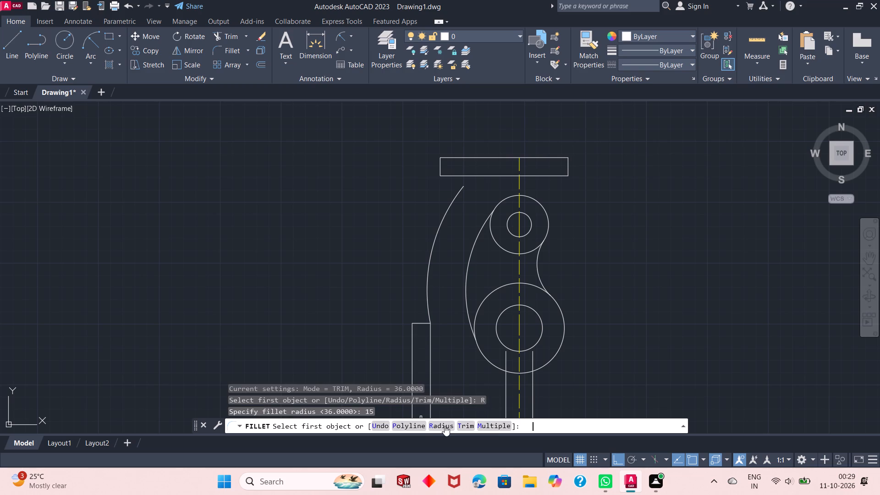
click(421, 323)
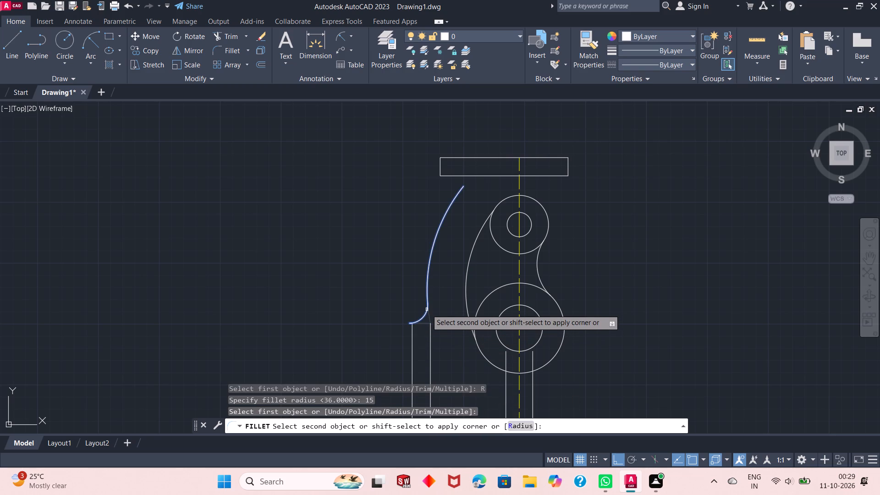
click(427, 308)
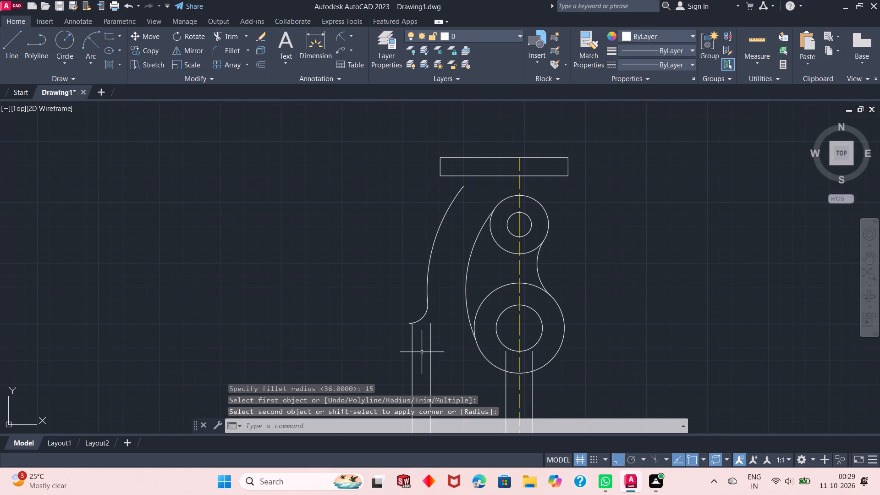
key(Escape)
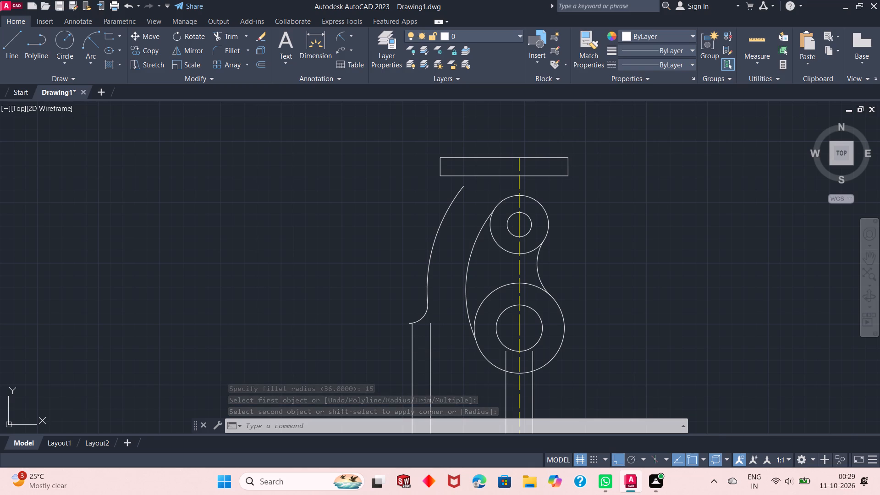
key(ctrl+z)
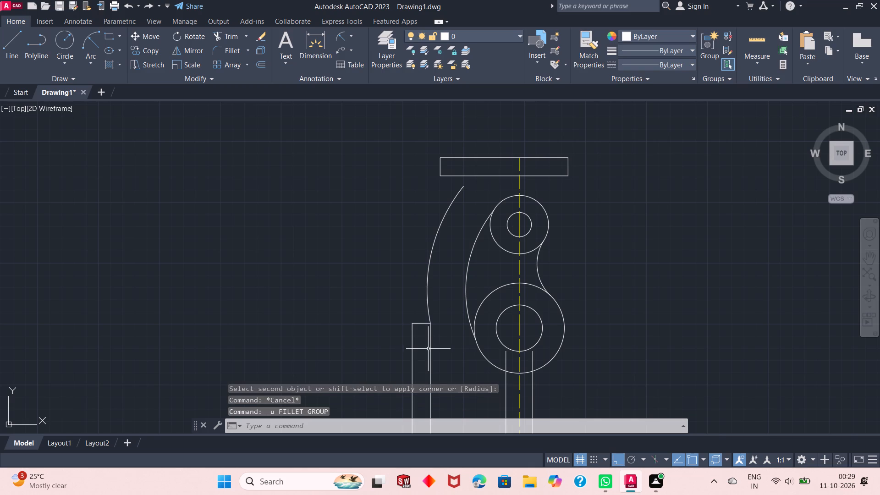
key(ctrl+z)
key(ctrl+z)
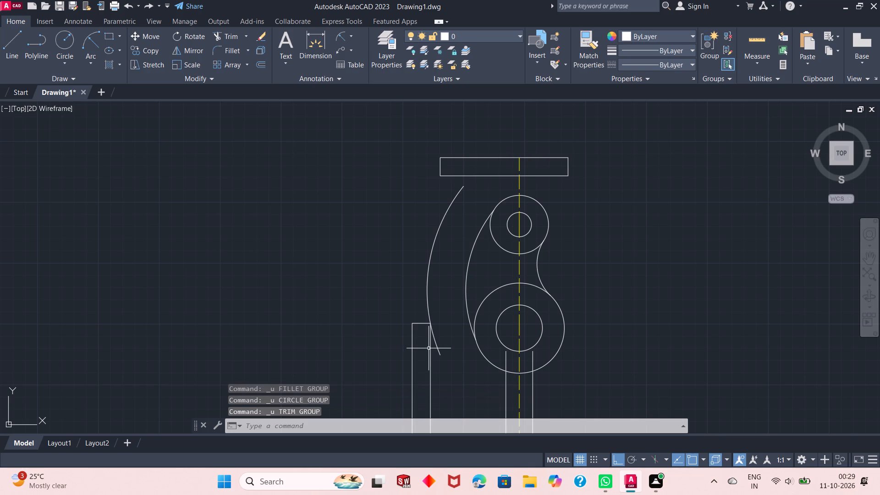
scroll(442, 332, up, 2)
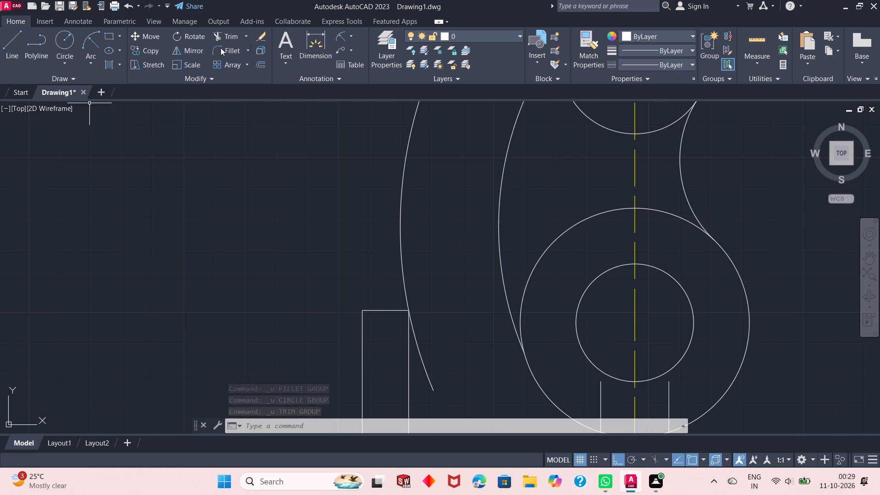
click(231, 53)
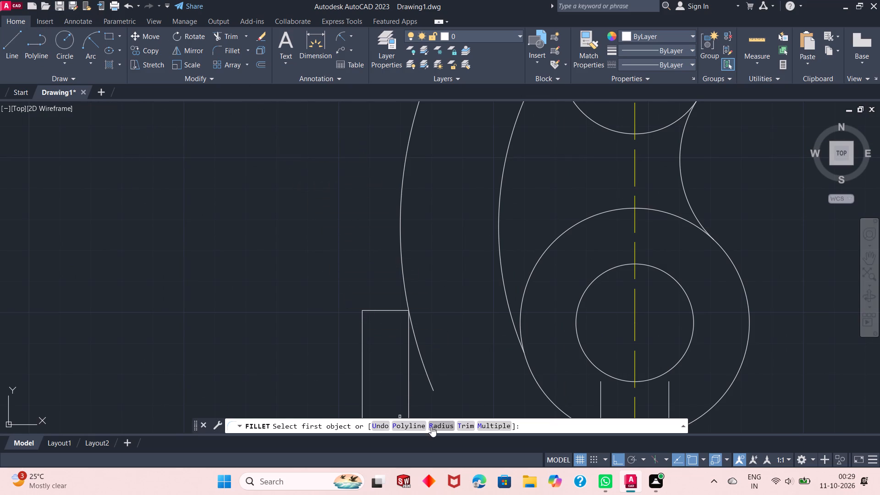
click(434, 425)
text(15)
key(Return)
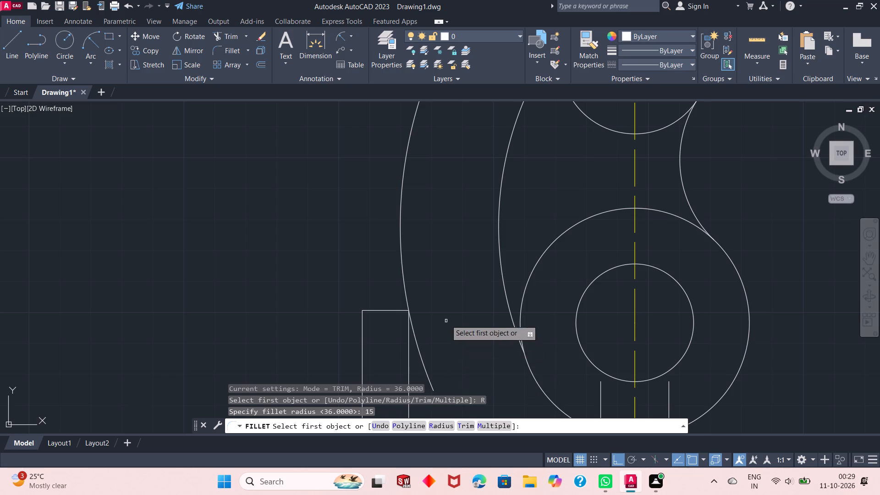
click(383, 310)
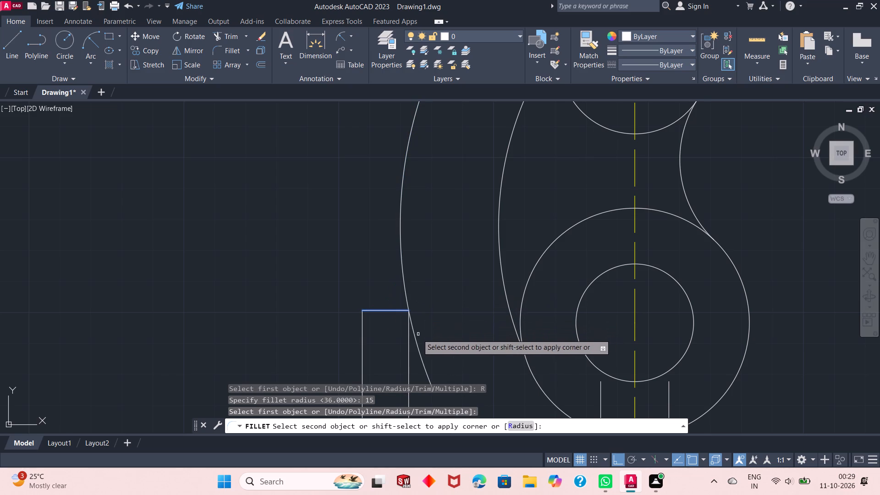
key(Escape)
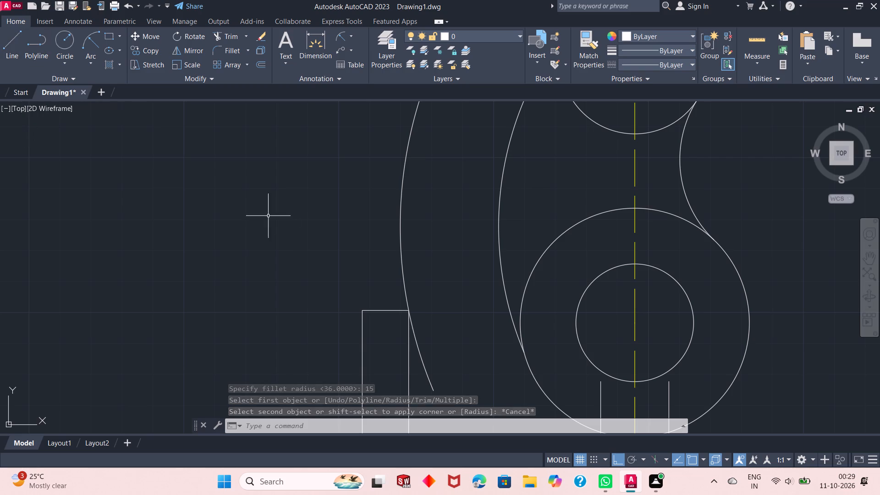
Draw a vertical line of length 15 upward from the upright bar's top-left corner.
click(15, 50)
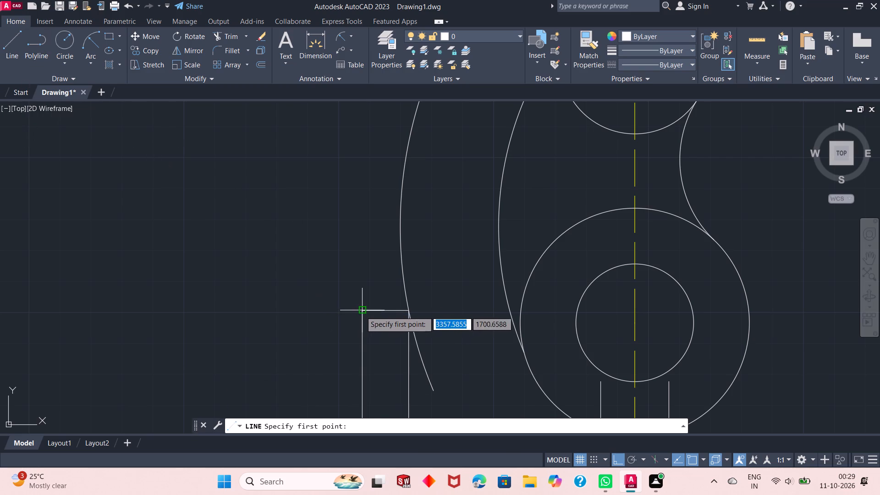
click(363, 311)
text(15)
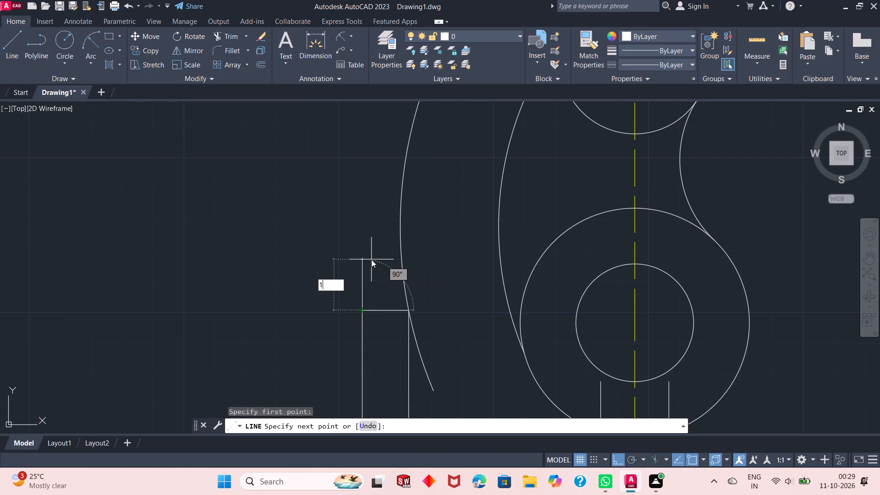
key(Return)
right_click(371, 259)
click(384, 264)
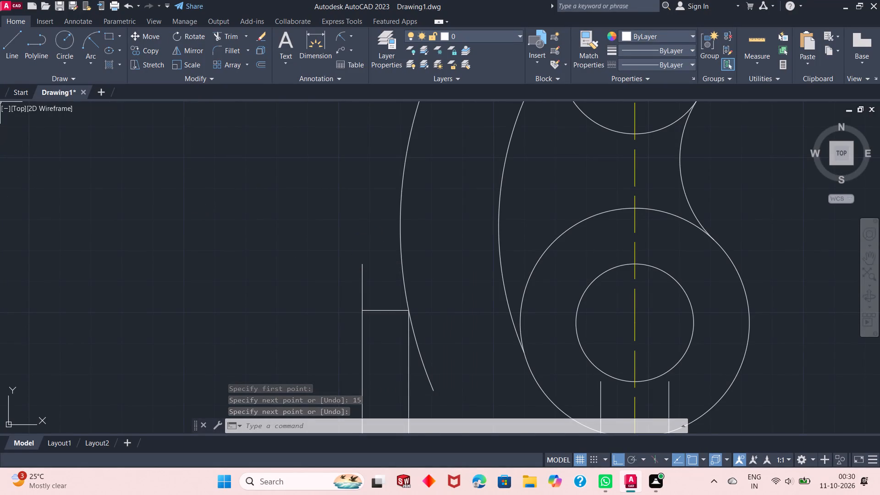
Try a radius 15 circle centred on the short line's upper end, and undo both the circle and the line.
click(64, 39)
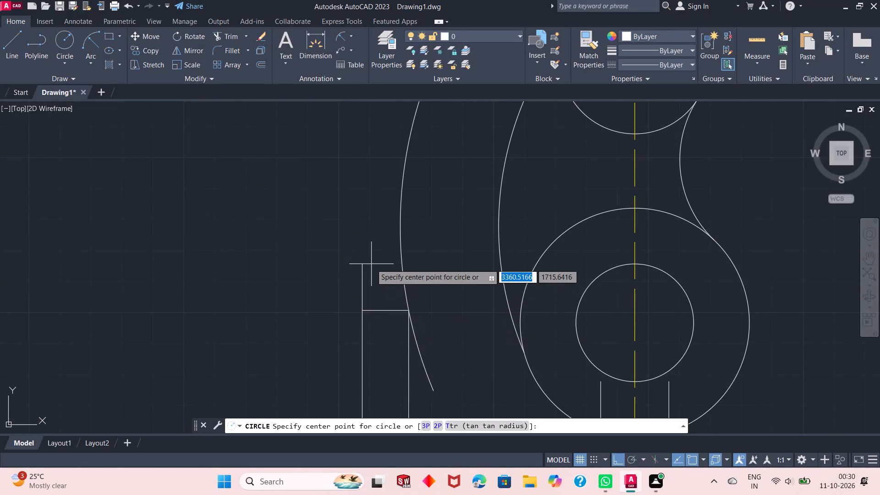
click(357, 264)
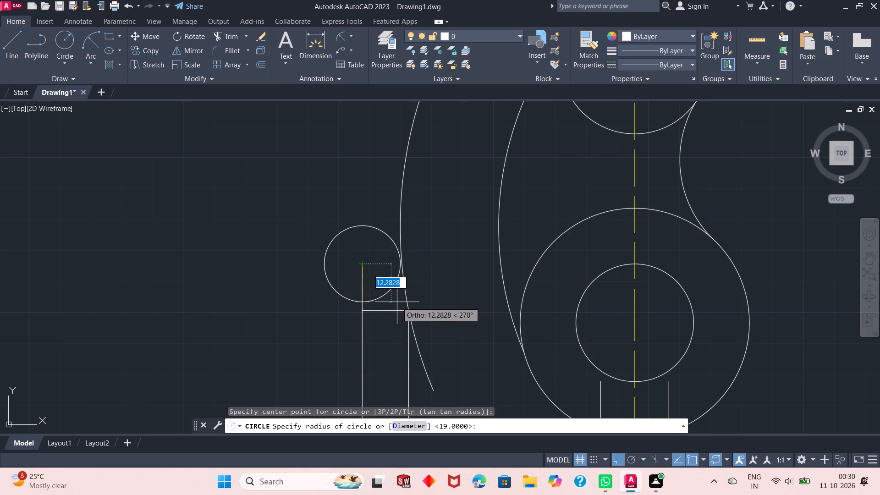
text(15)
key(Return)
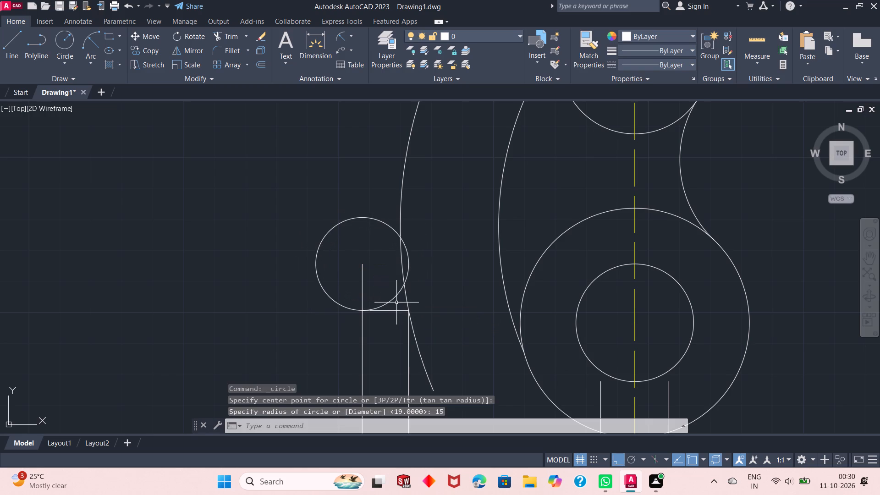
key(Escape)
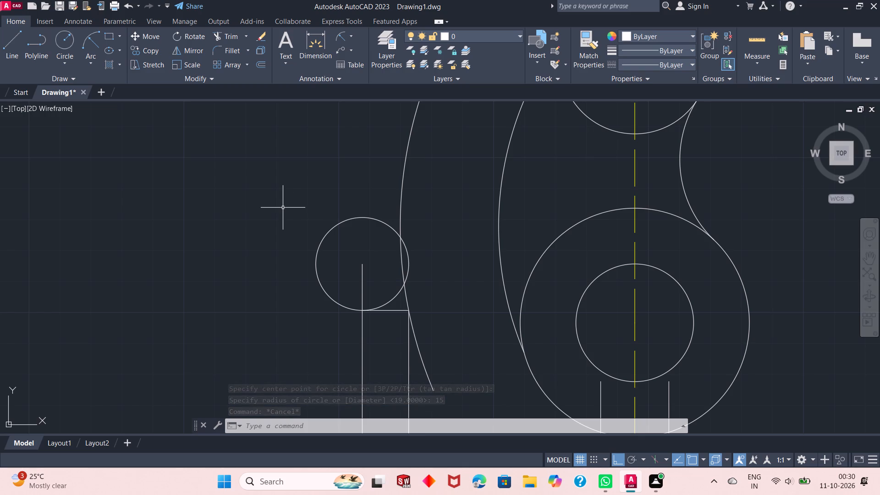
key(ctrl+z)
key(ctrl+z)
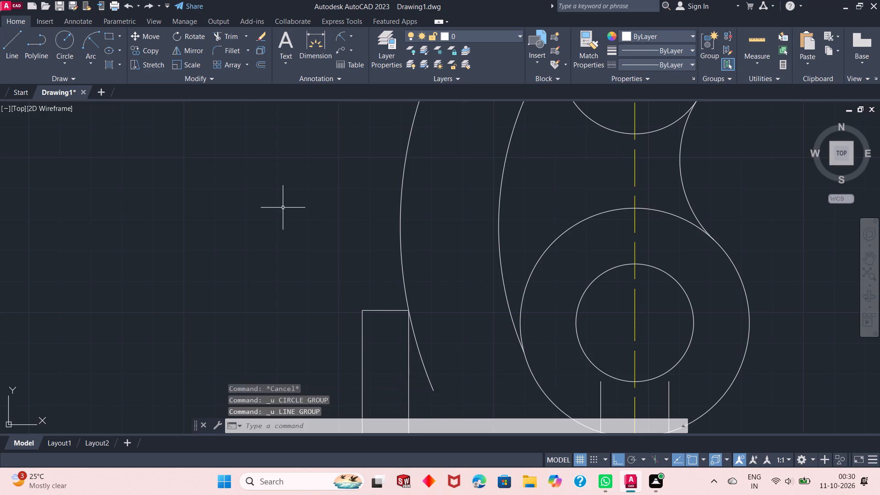
Undo the earlier fillet setup and the Through offset of the left connecting arc.
key(ctrl+z)
key(ctrl+z)
key(ctrl+z)
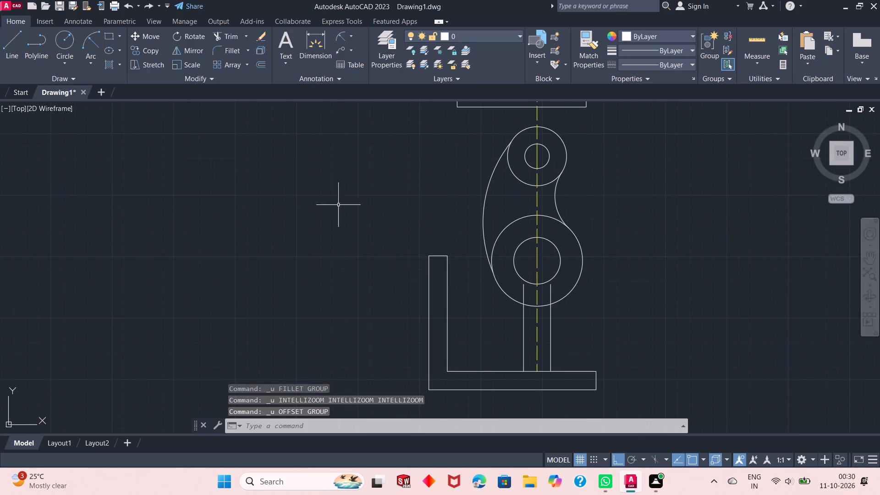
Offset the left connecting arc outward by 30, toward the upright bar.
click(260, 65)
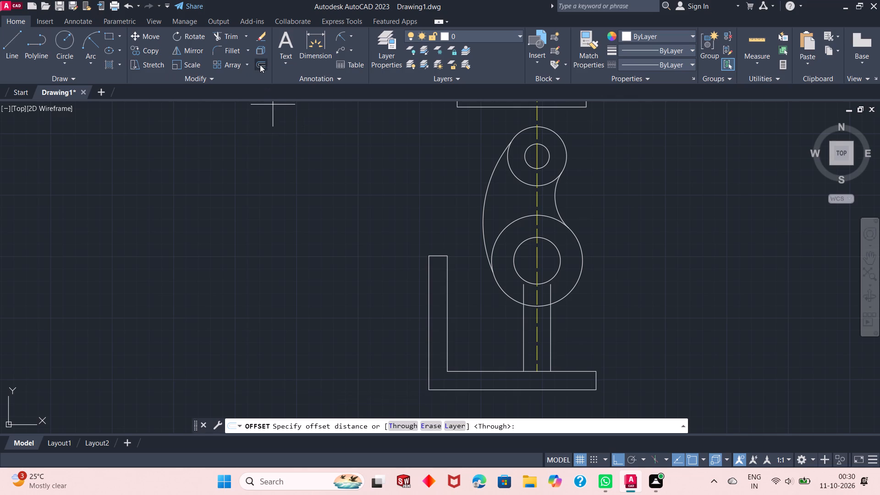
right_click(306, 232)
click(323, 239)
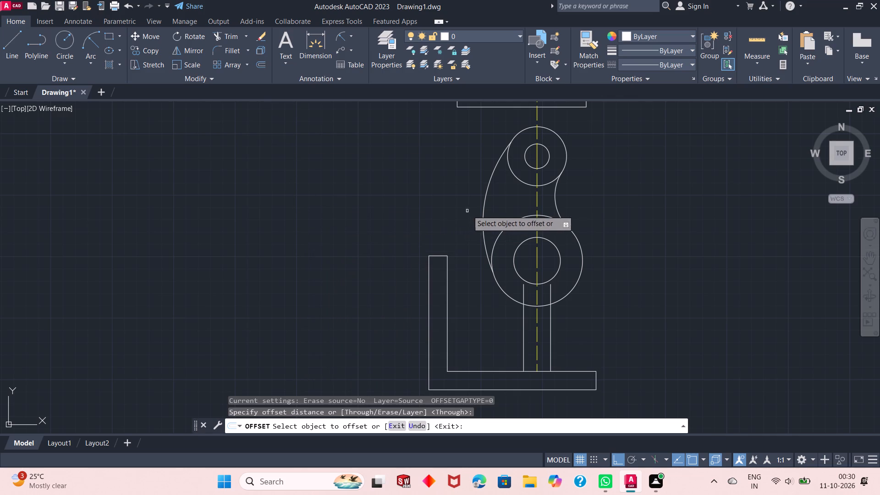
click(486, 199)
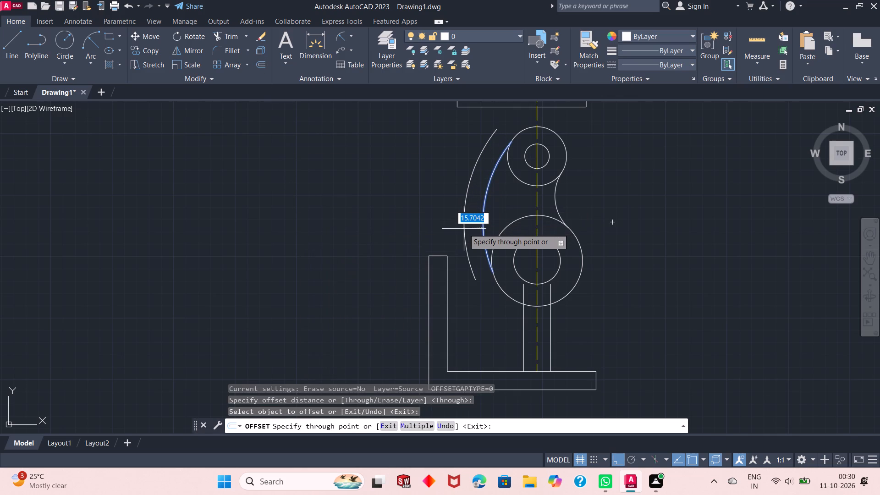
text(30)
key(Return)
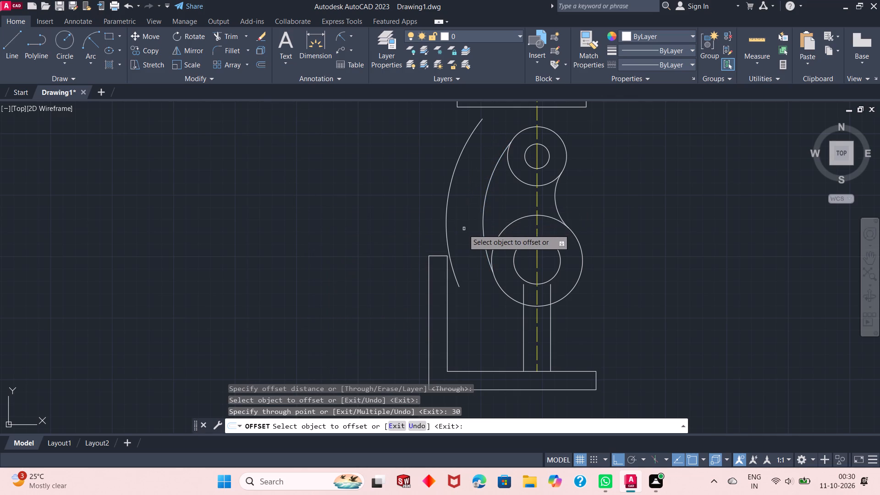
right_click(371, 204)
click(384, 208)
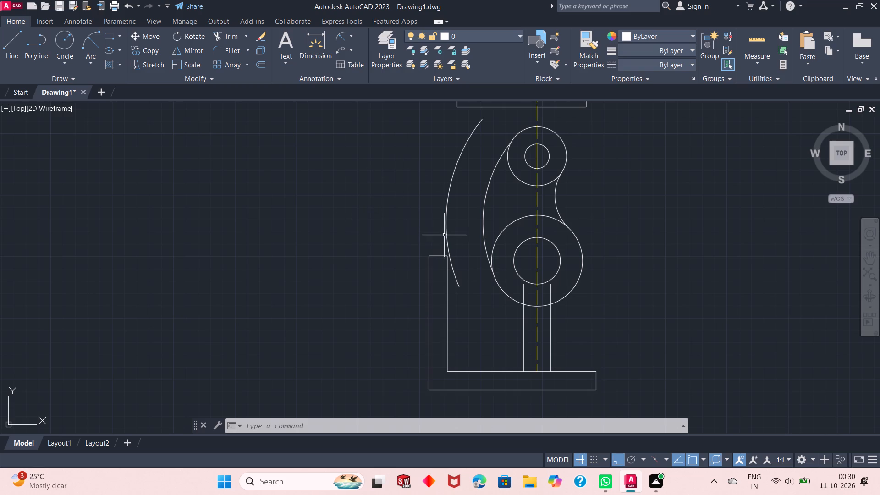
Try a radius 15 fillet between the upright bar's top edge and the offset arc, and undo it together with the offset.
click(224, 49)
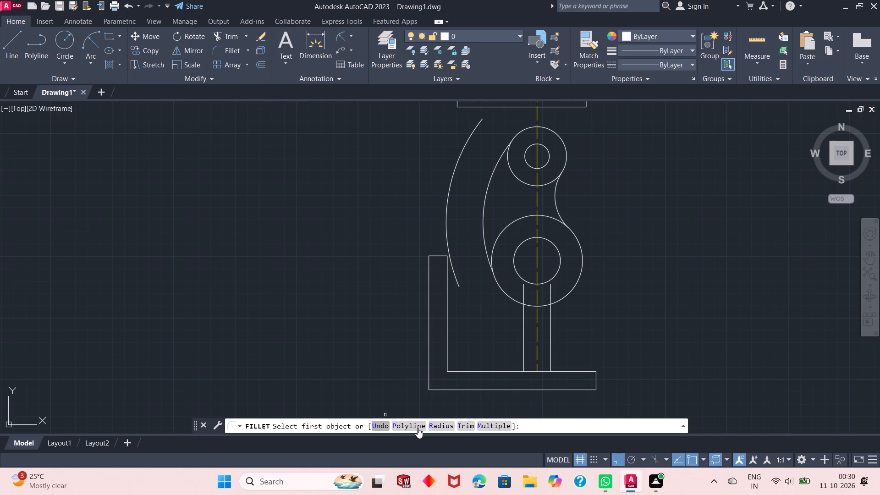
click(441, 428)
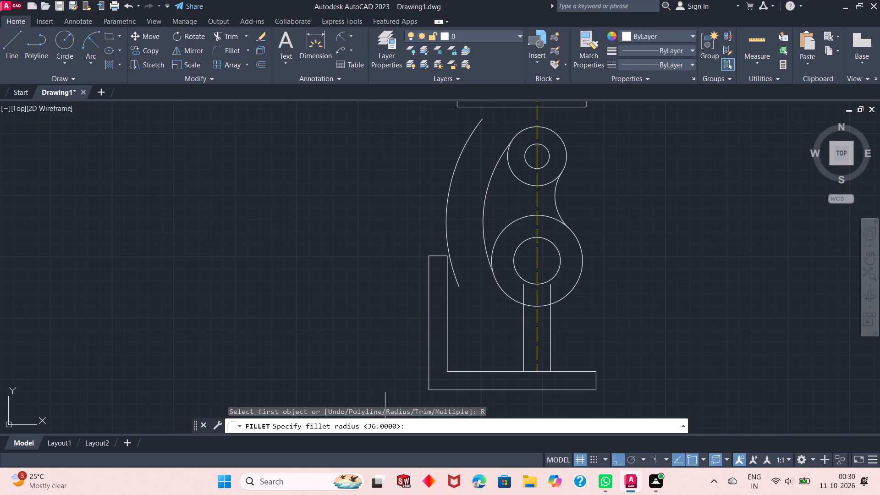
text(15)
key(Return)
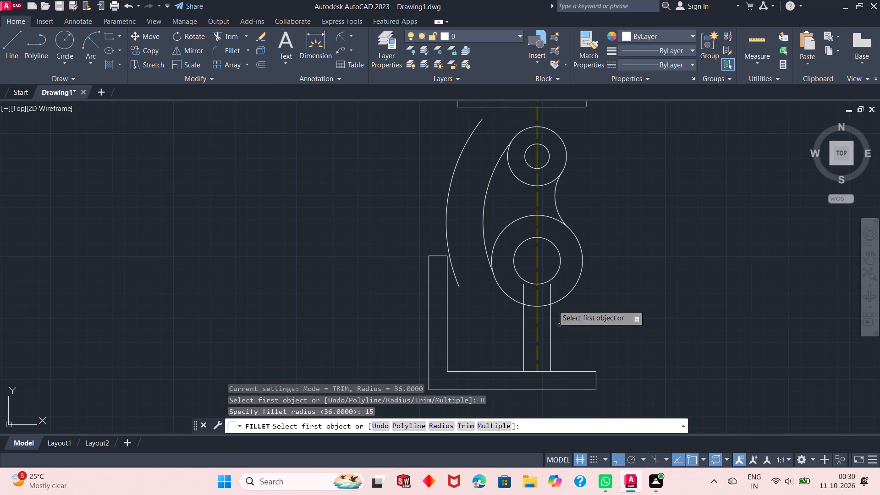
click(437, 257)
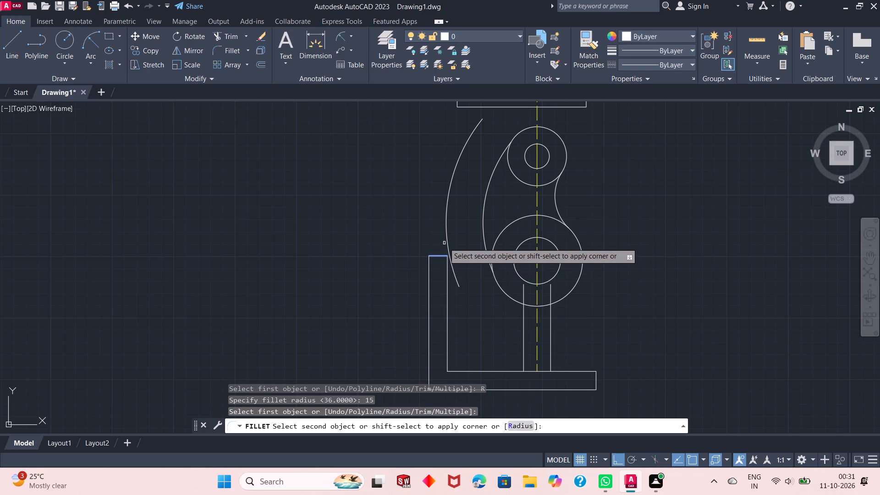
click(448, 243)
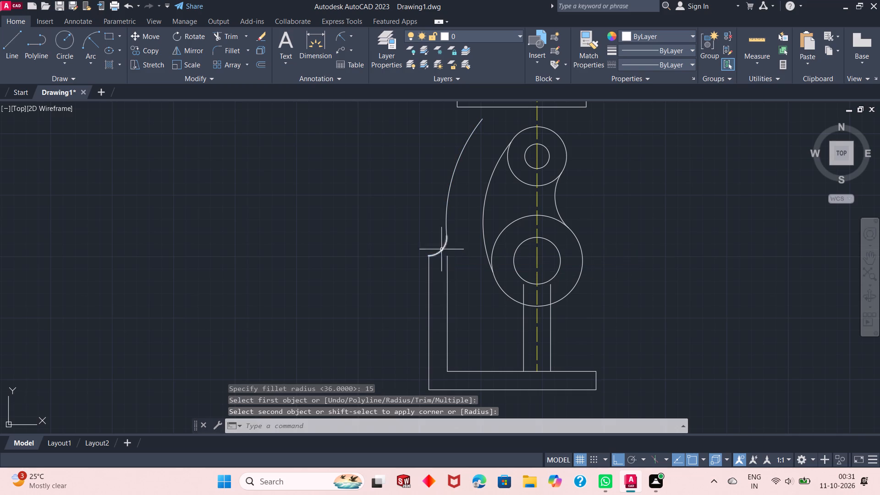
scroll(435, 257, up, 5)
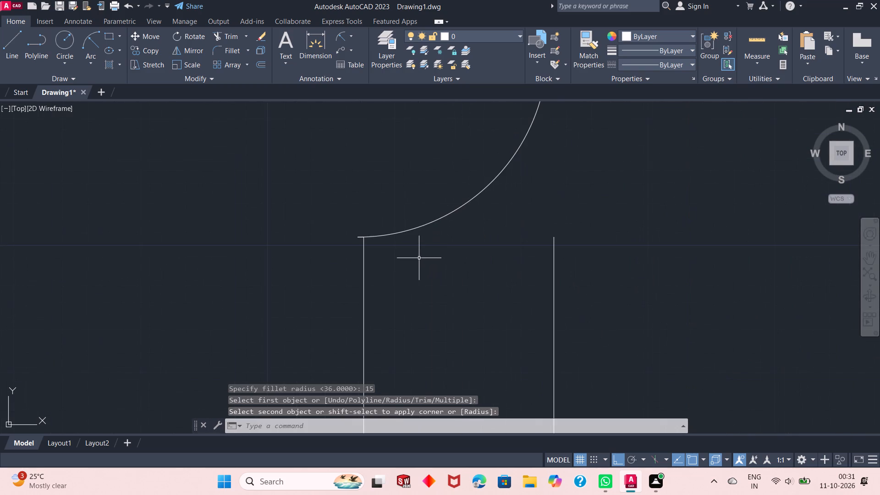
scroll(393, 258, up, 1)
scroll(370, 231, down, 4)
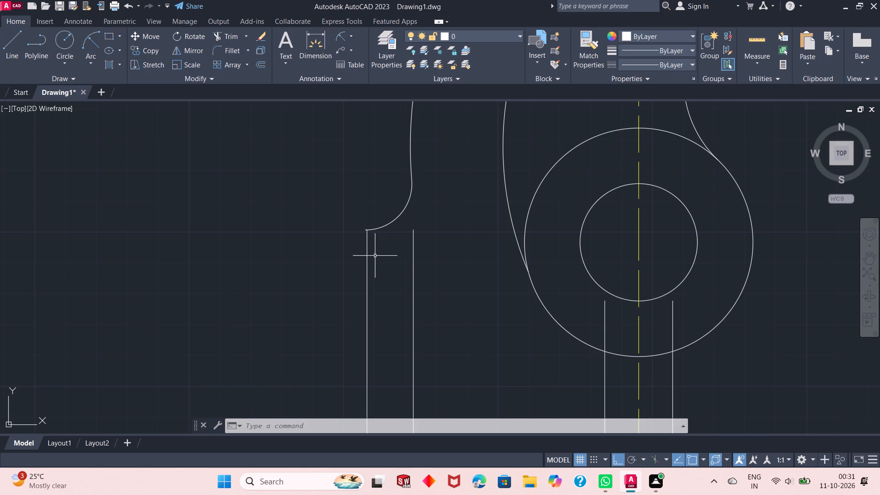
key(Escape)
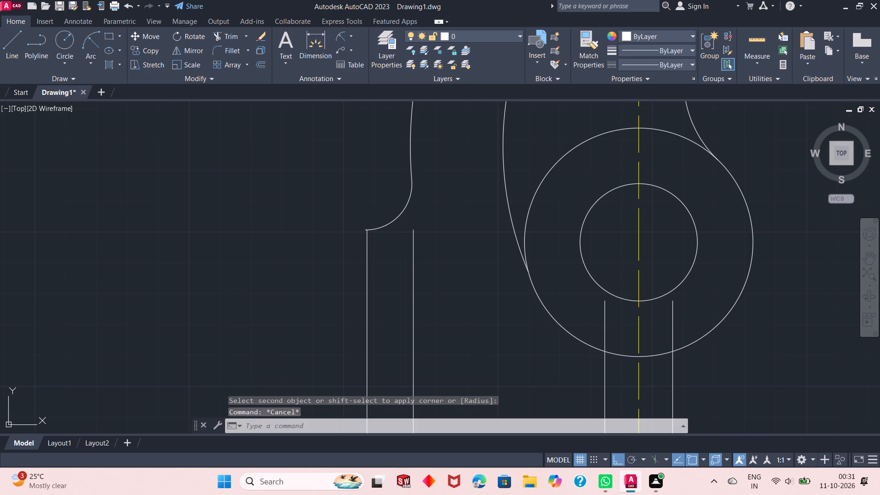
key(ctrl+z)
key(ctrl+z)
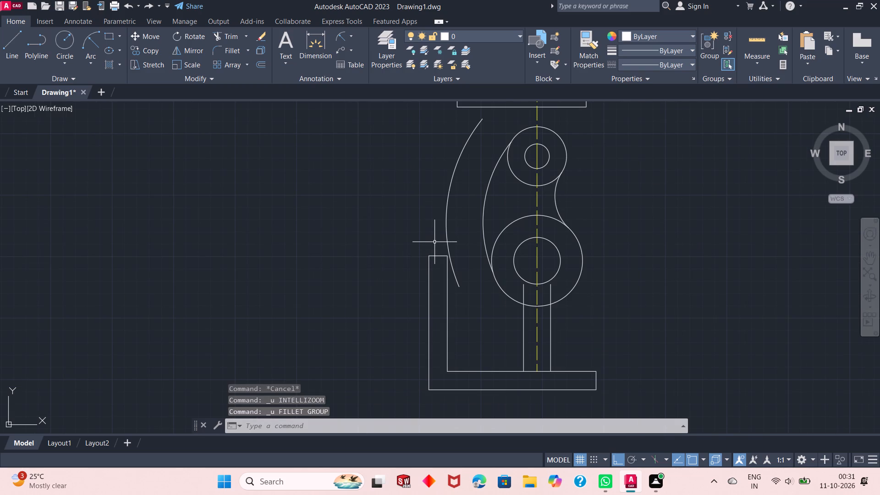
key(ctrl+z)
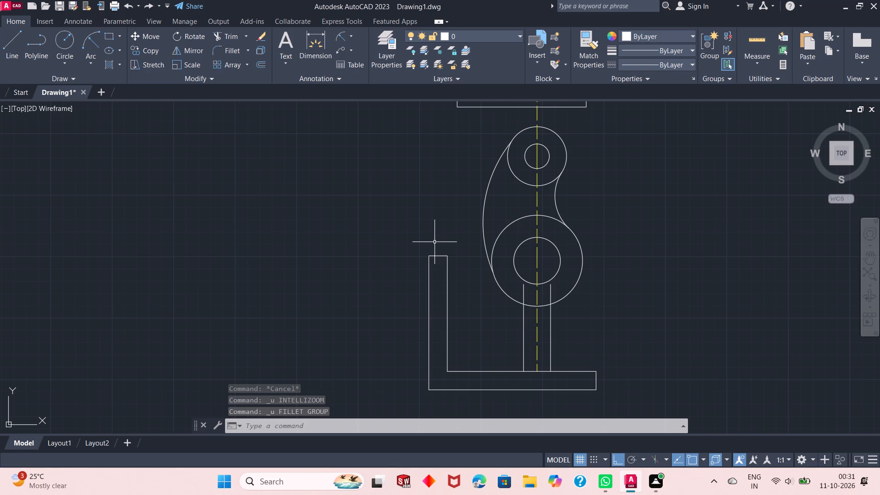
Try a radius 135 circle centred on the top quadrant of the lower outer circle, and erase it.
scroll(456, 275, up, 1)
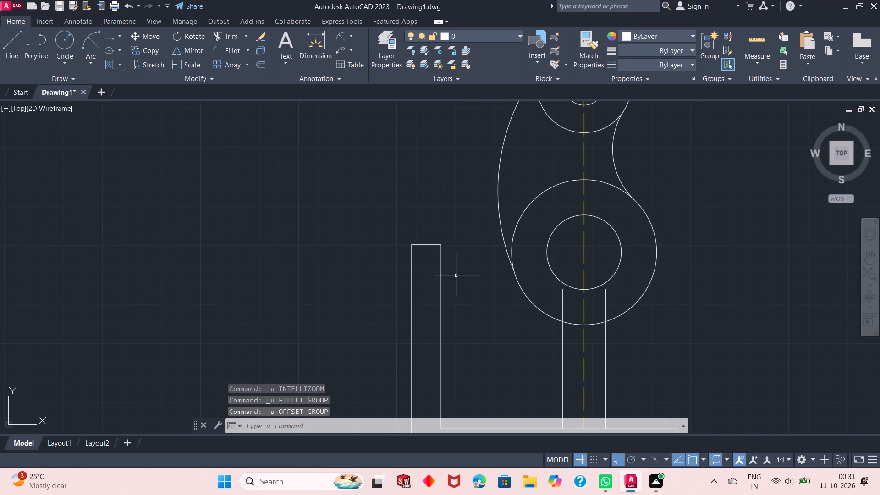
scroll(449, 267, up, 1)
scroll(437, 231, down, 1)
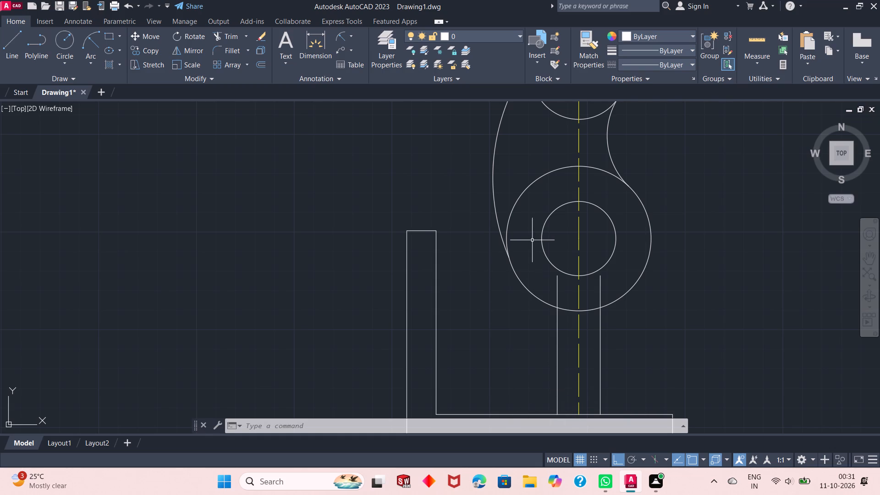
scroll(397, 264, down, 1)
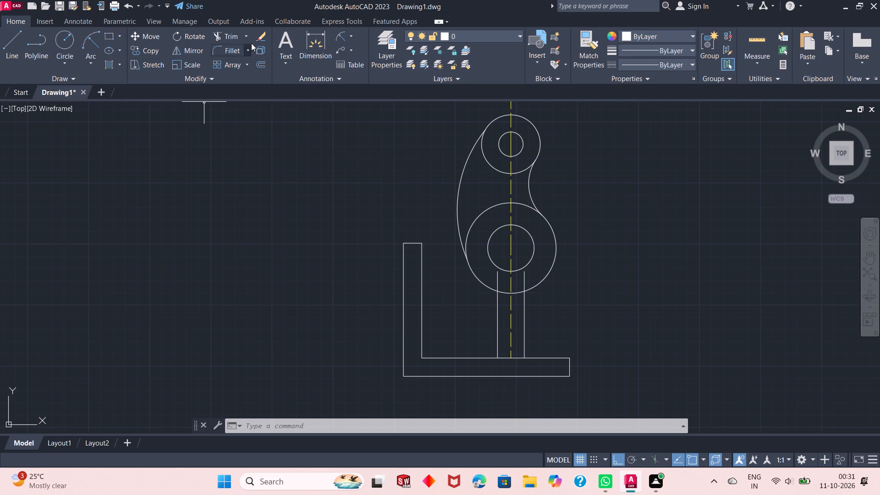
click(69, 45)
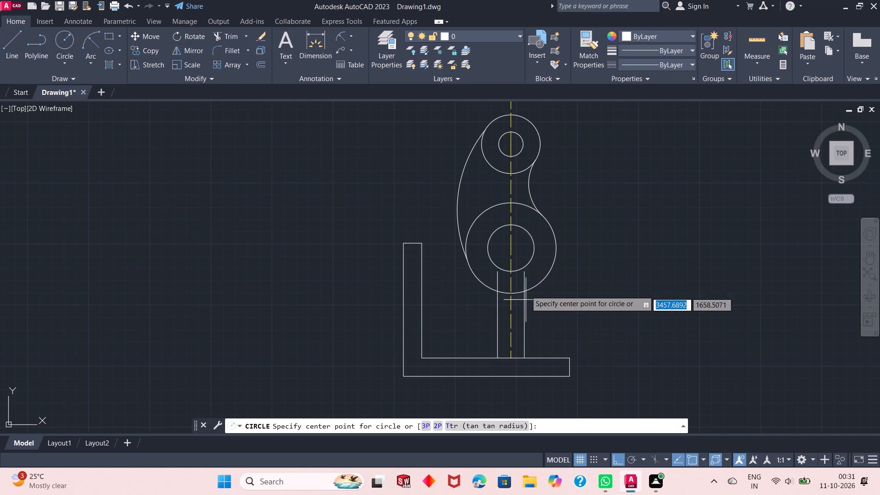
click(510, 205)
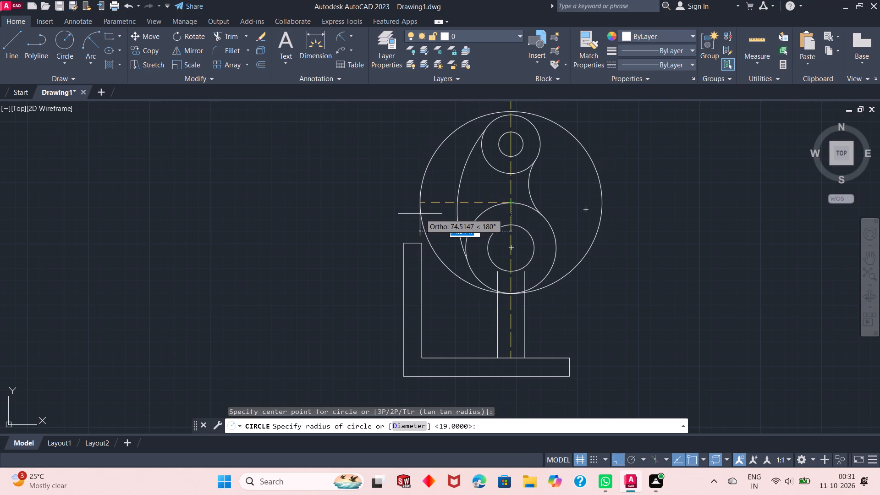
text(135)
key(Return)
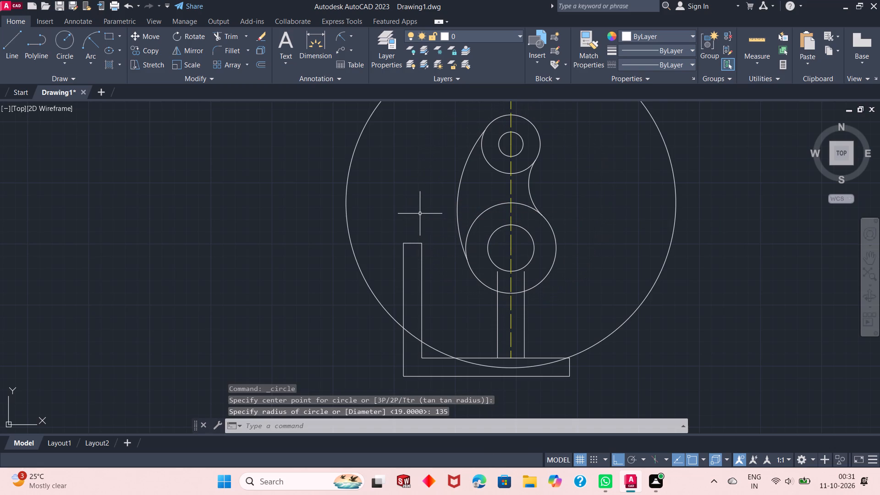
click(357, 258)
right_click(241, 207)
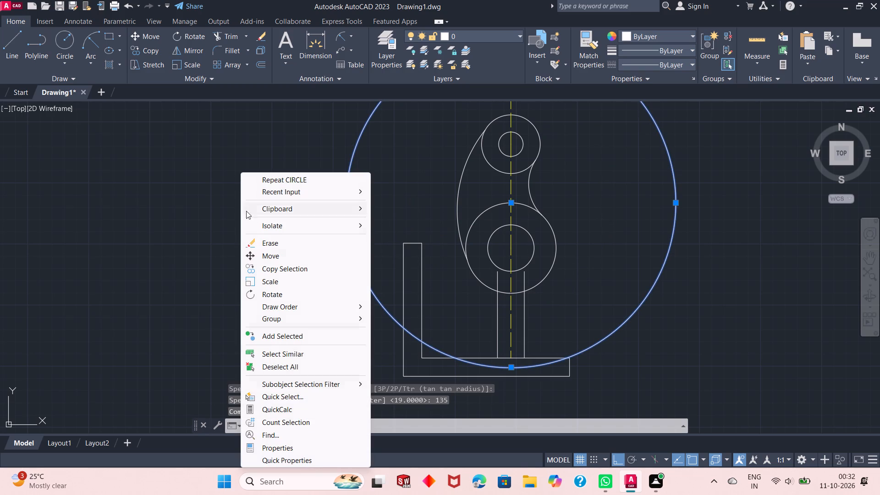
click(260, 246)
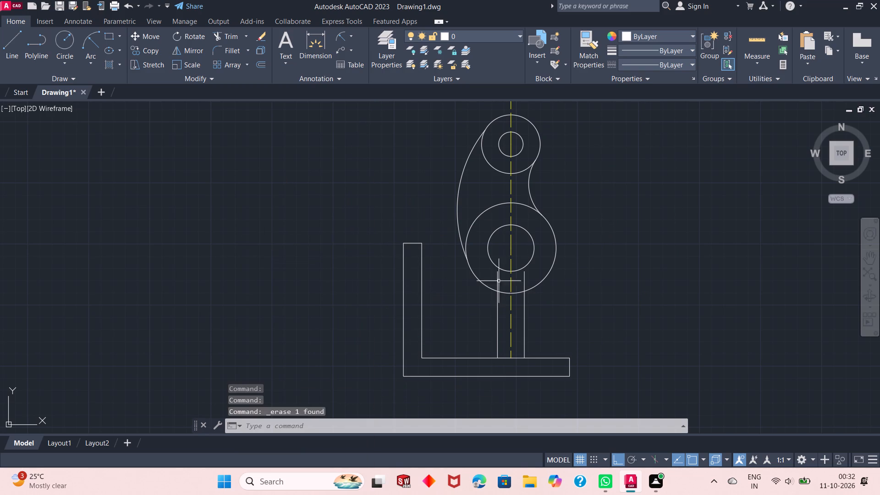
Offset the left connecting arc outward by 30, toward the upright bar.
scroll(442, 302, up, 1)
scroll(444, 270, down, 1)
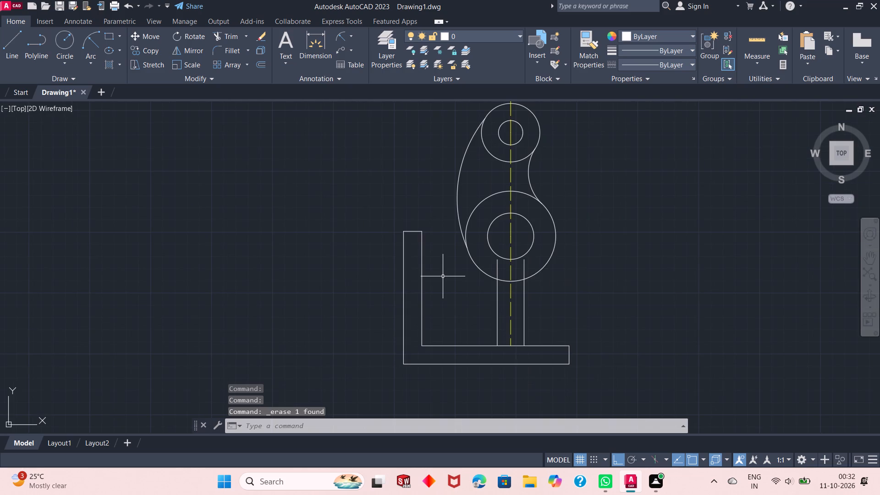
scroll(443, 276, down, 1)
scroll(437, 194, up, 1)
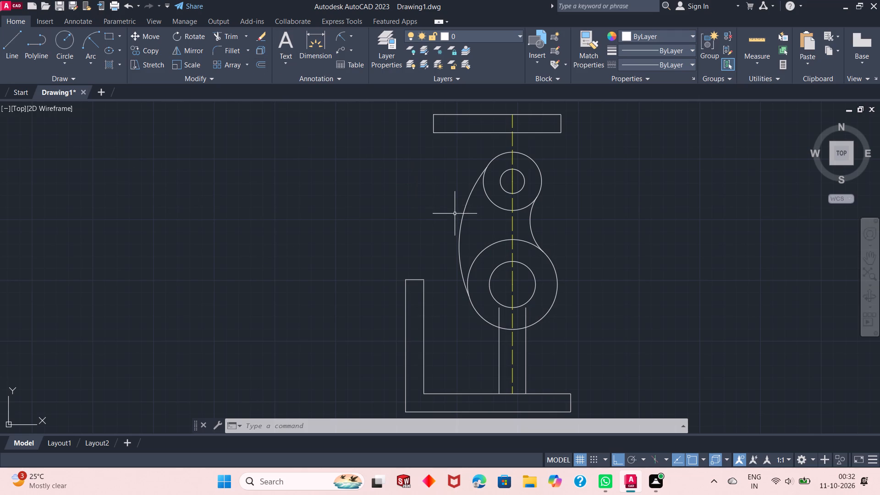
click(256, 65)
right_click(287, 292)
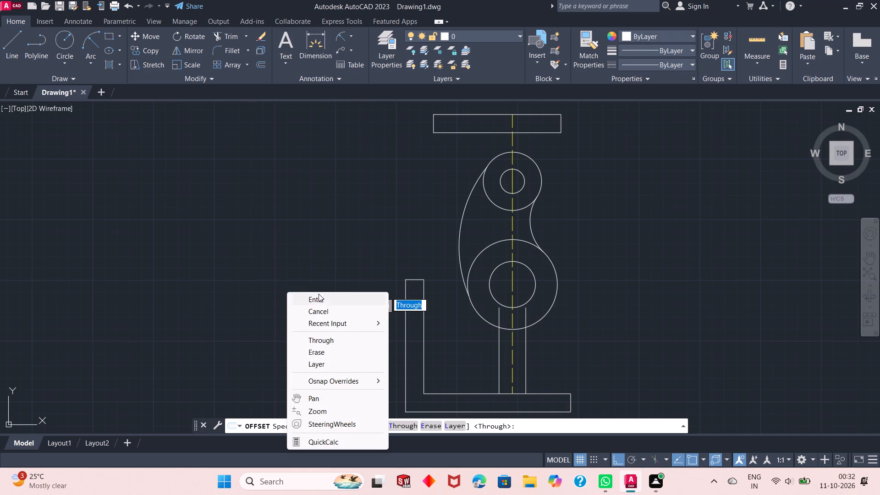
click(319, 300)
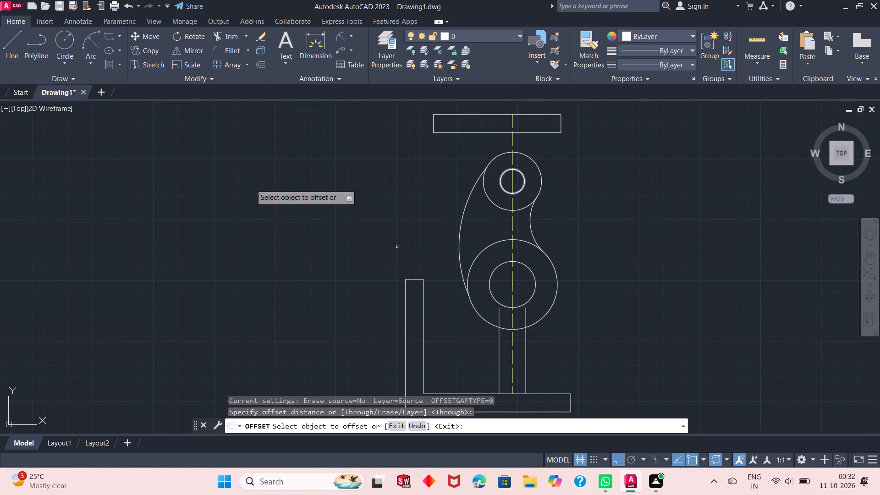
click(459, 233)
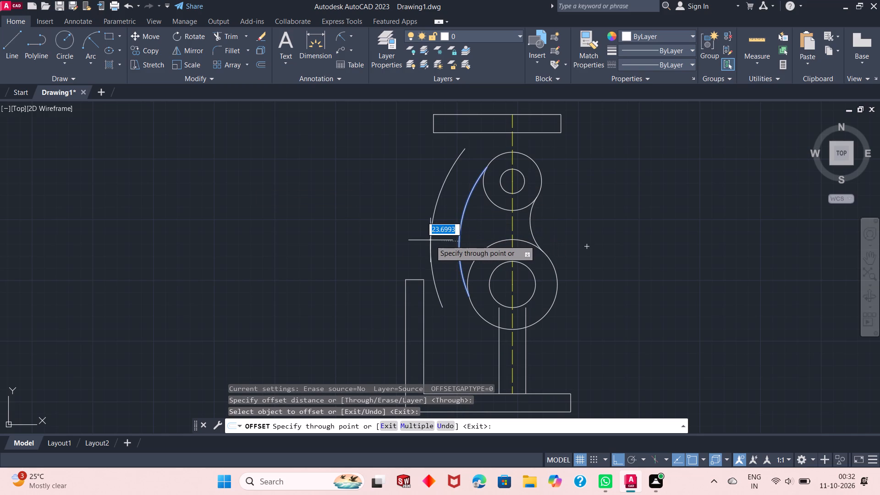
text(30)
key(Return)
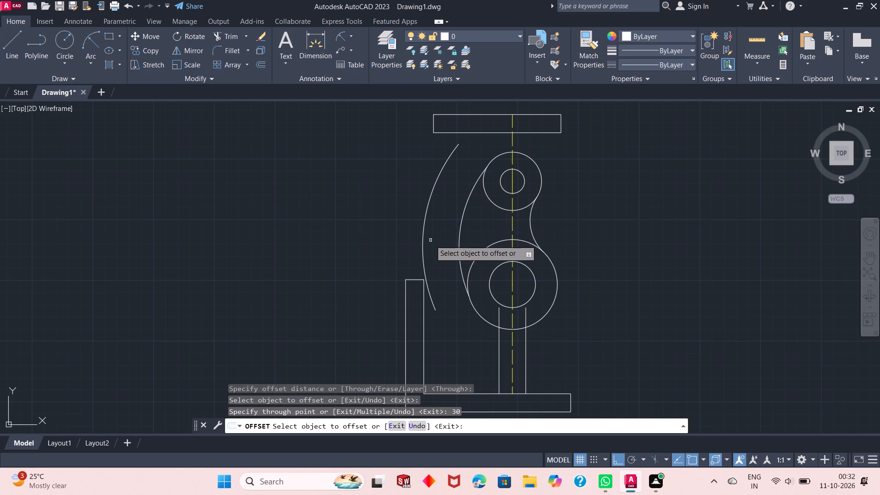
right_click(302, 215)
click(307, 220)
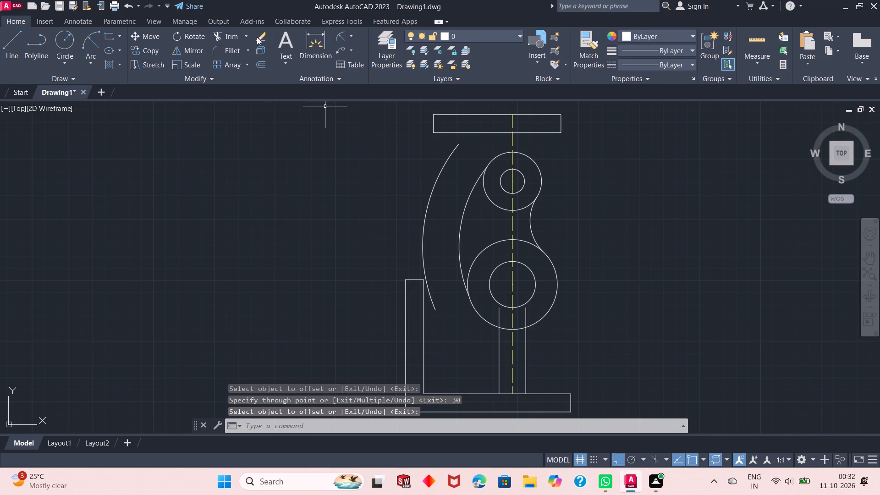
Check the offset arc's radius with a temporary radius dimension, and undo that dimension.
click(337, 39)
click(426, 235)
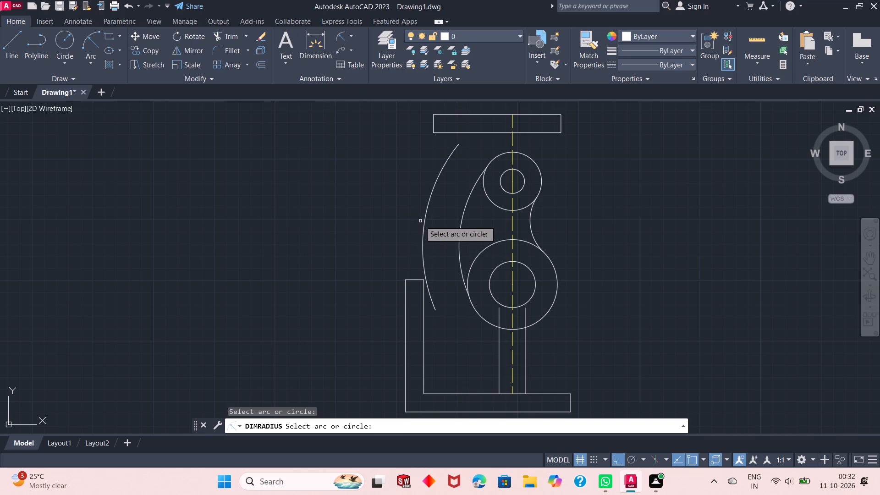
click(423, 223)
click(381, 229)
scroll(381, 229, up, 4)
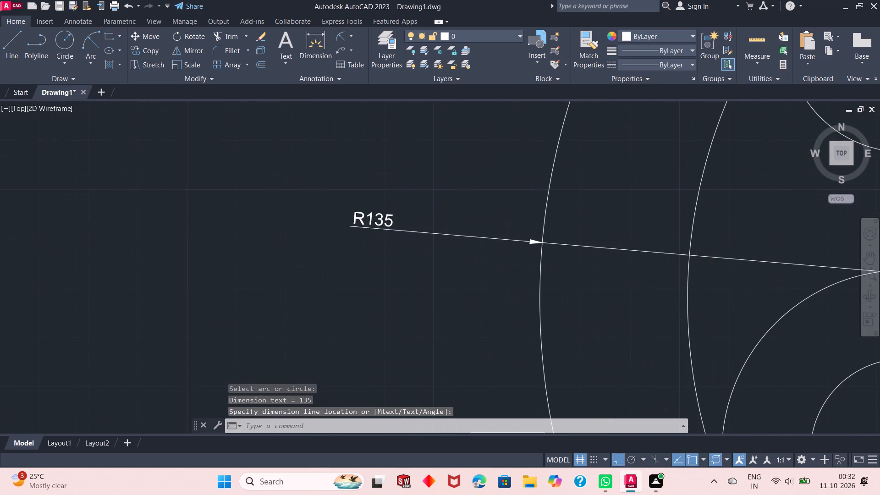
scroll(381, 229, down, 6)
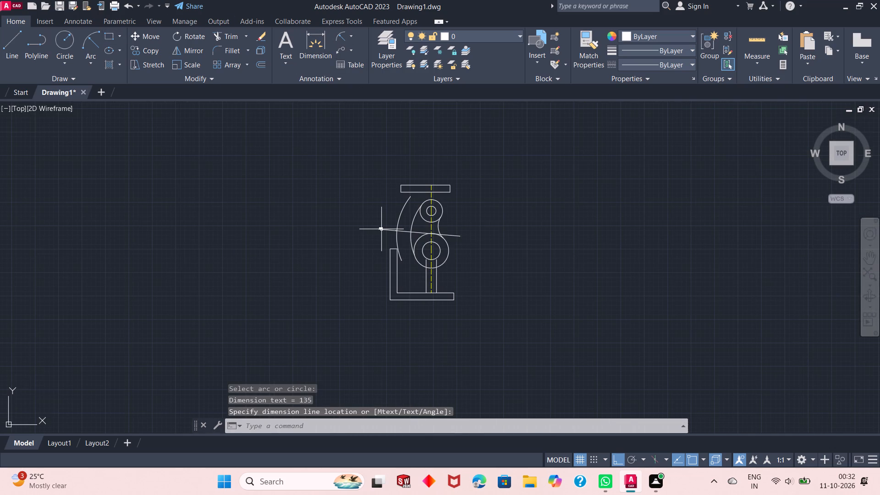
key(ctrl+z)
key(ctrl+z)
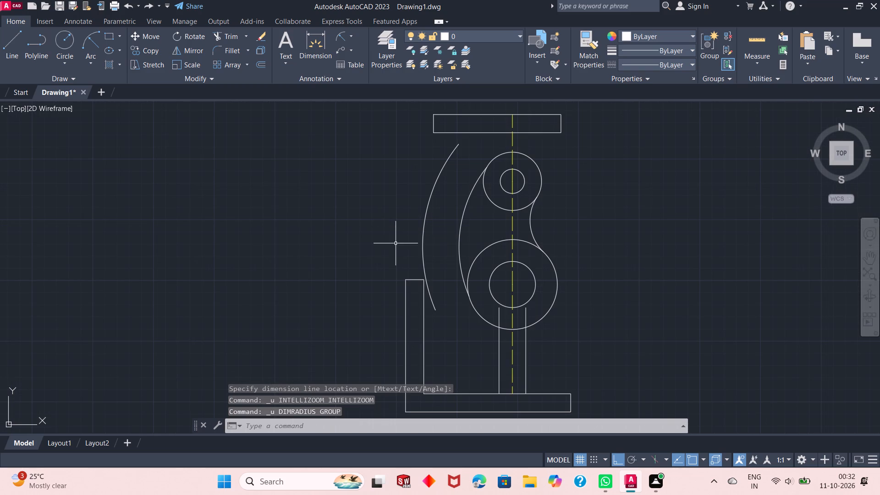
Measure the horizontal distance from the centre line's lower end to the base's outer bottom corner, without placing the dimension.
scroll(399, 240, down, 1)
scroll(414, 336, up, 1)
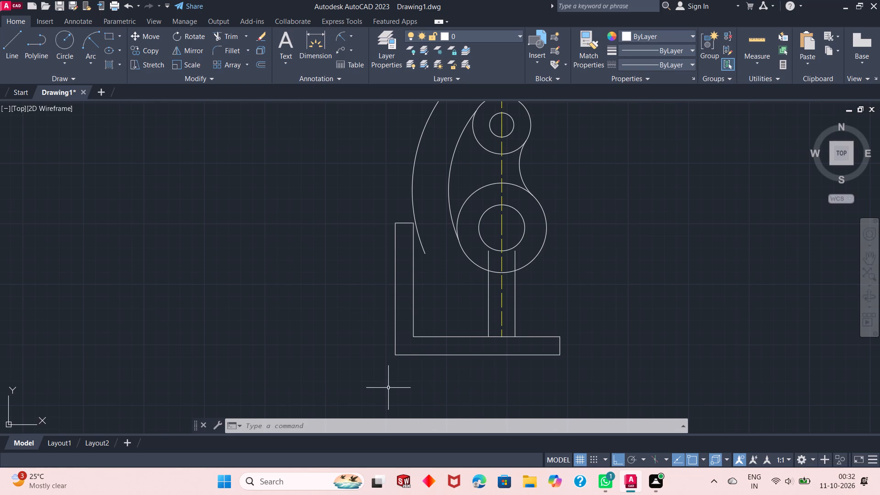
scroll(460, 365, down, 1)
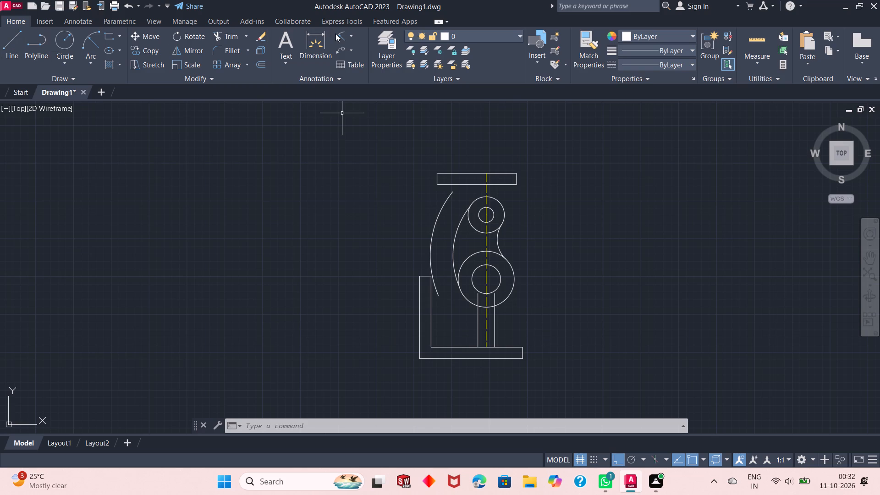
click(352, 33)
click(351, 44)
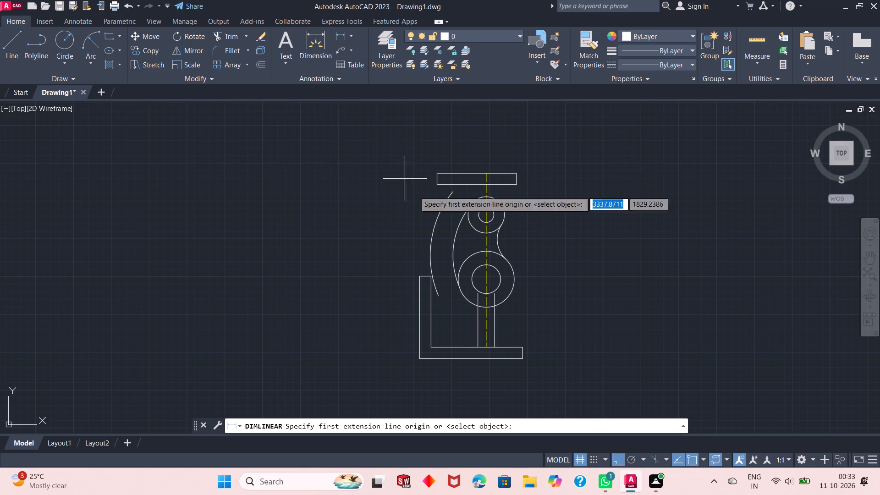
scroll(450, 369, up, 3)
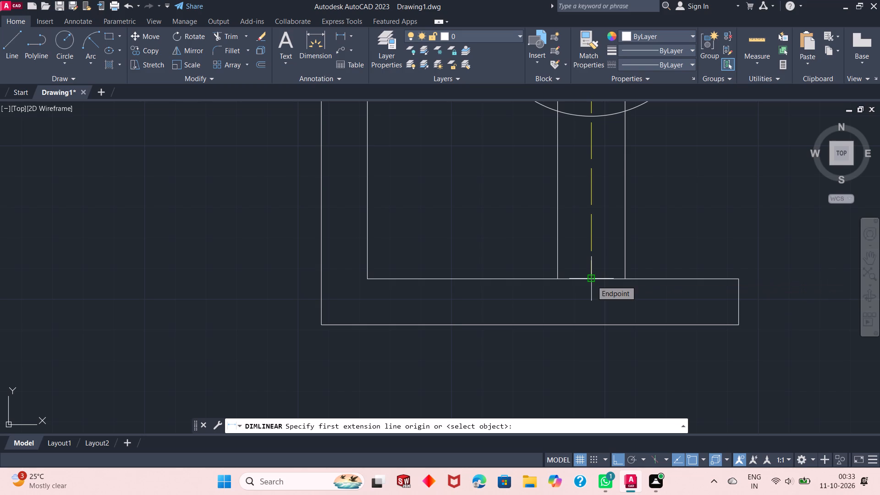
click(592, 280)
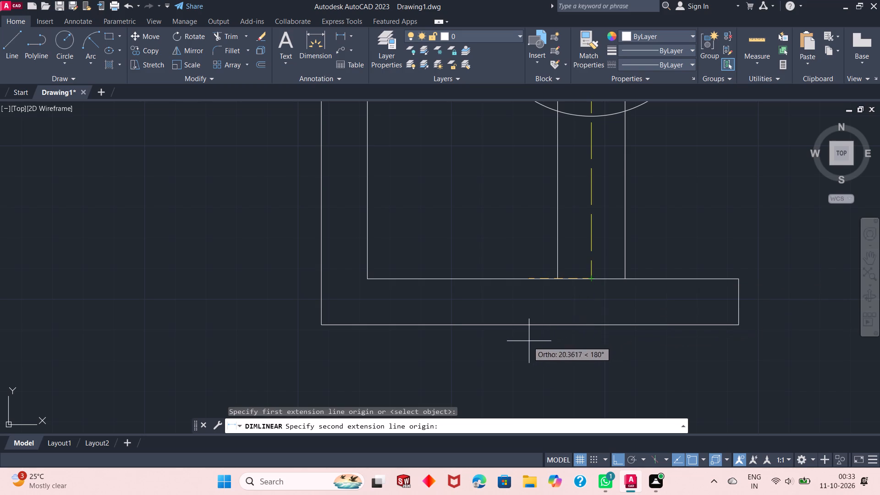
click(320, 324)
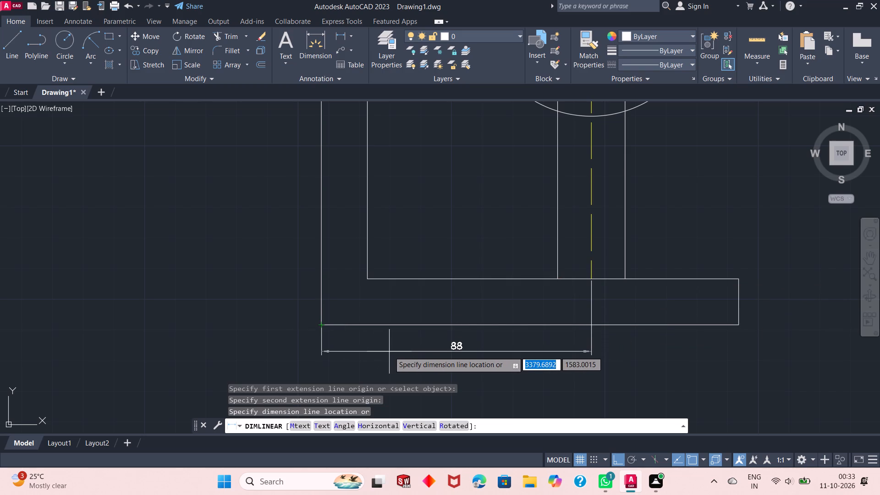
key(Escape)
key(Escape)
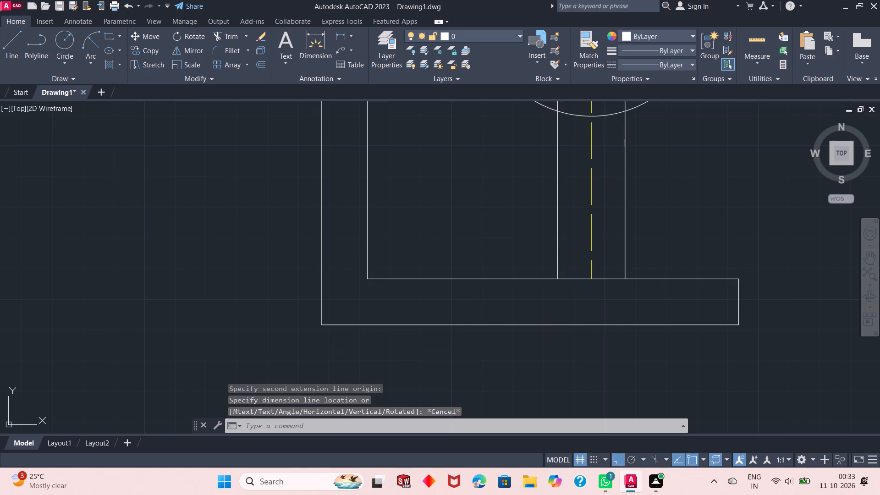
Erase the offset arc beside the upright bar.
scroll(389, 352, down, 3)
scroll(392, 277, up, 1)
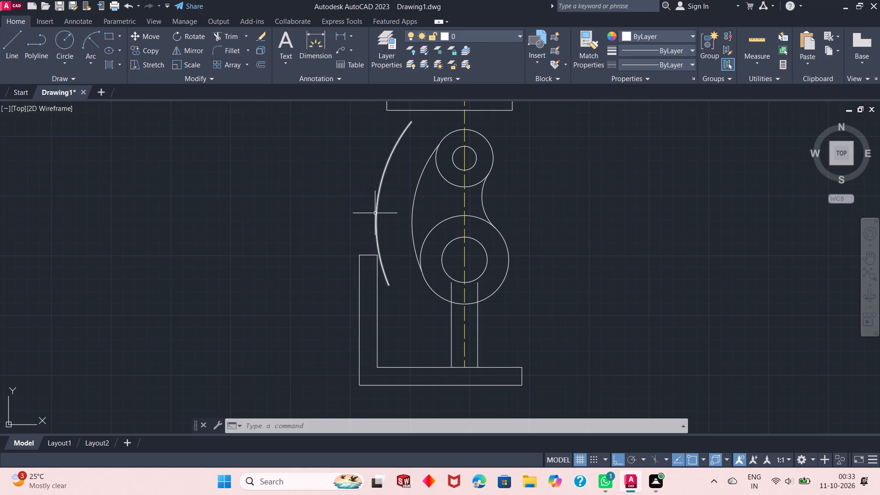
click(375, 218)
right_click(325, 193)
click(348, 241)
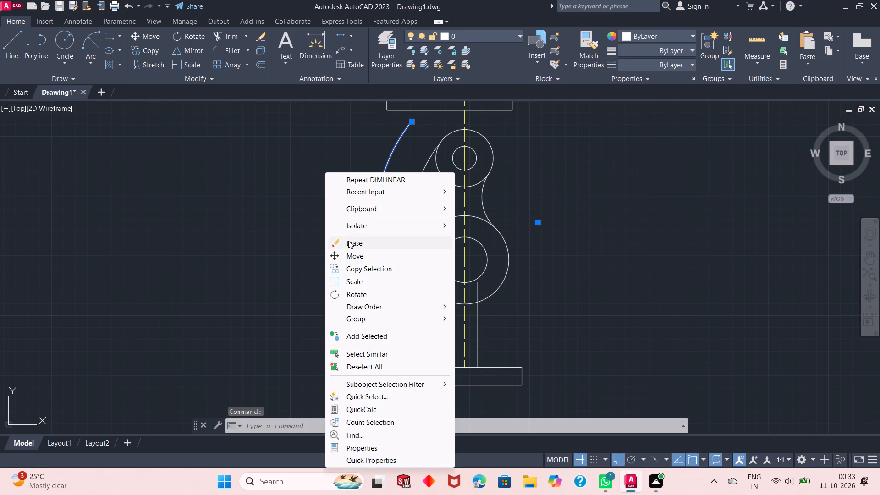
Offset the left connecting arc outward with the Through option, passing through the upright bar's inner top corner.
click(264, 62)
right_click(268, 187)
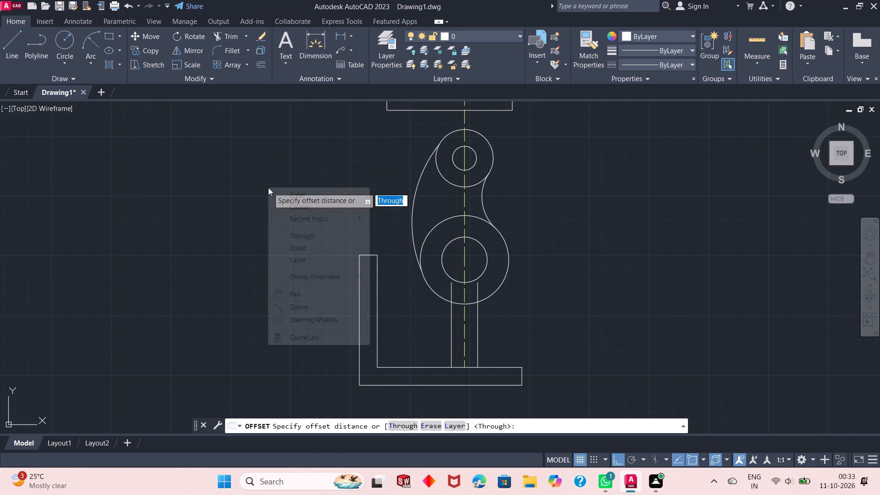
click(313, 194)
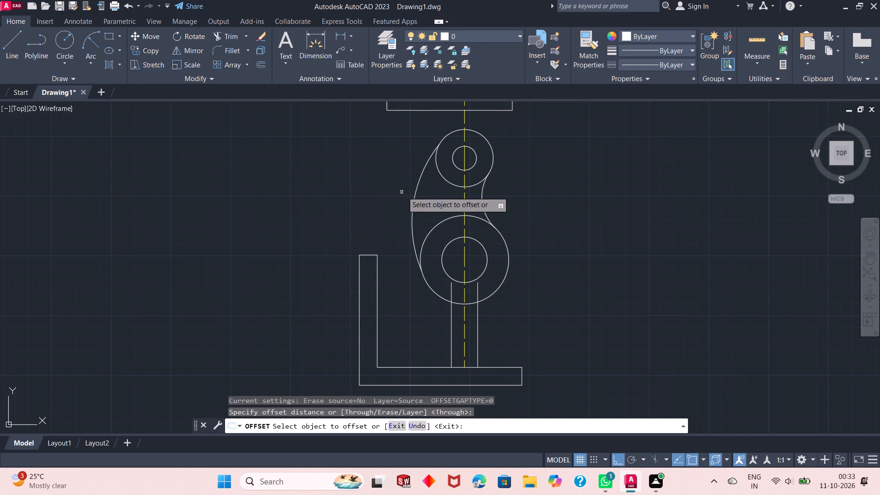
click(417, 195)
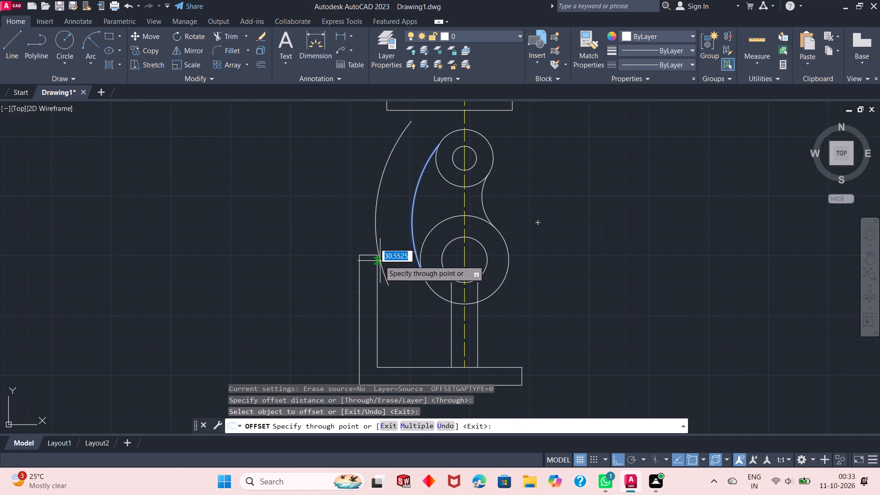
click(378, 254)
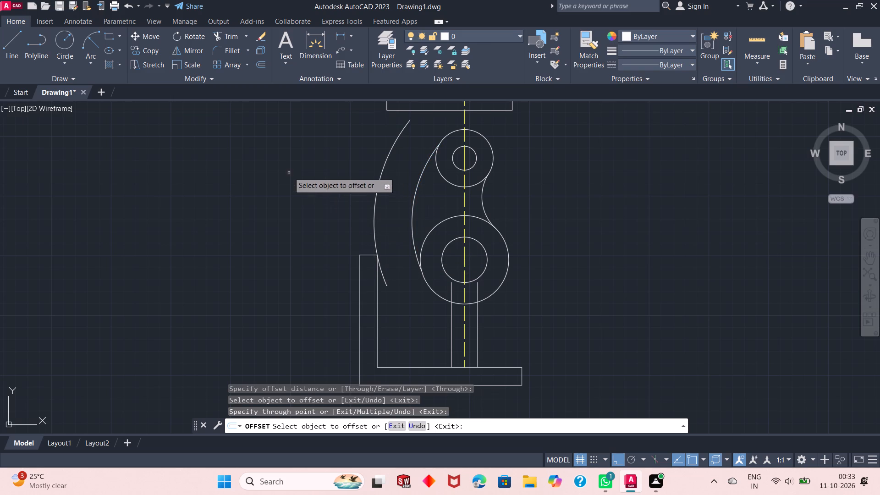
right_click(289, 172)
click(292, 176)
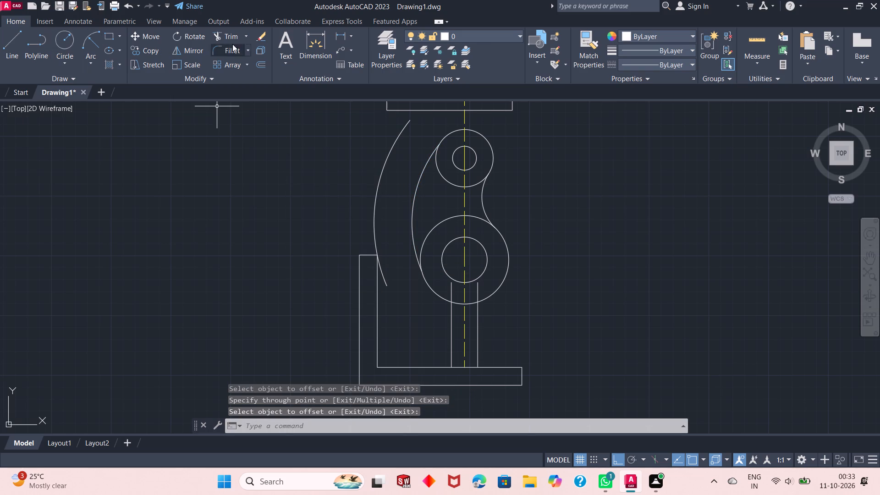
Check the radius of the arc through the upright's corner with a temporary radius dimension, and undo that dimension.
click(353, 39)
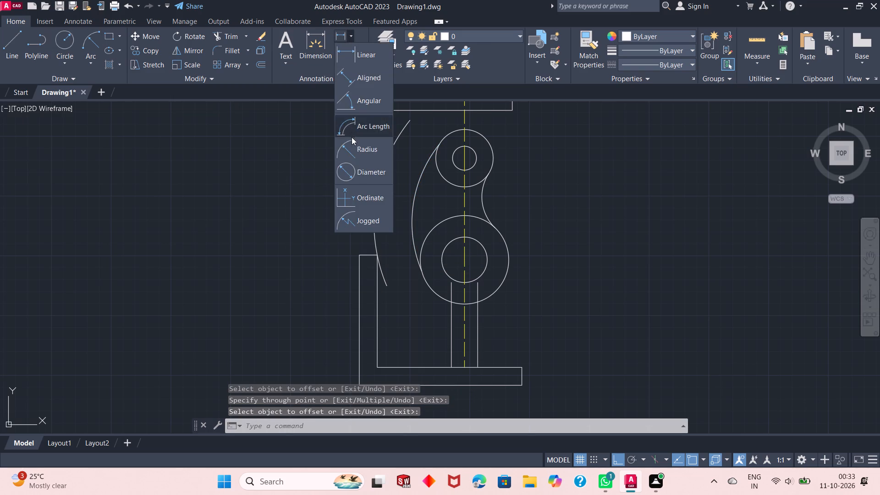
click(352, 145)
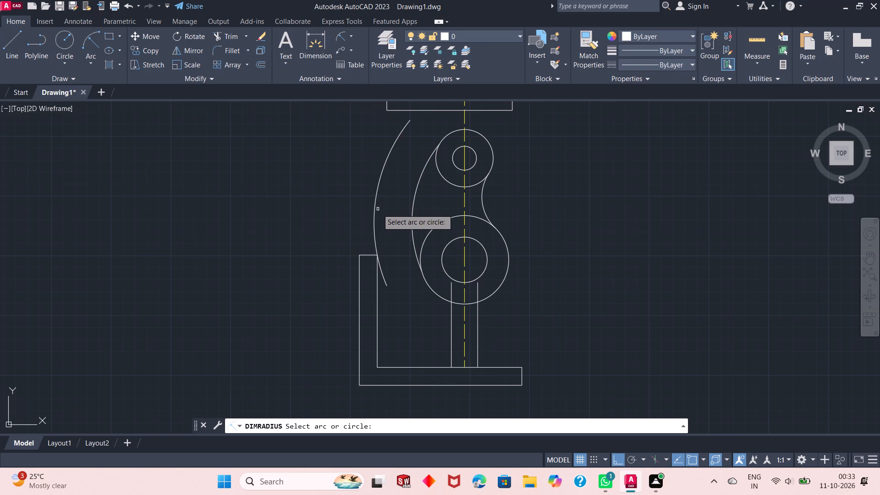
click(378, 209)
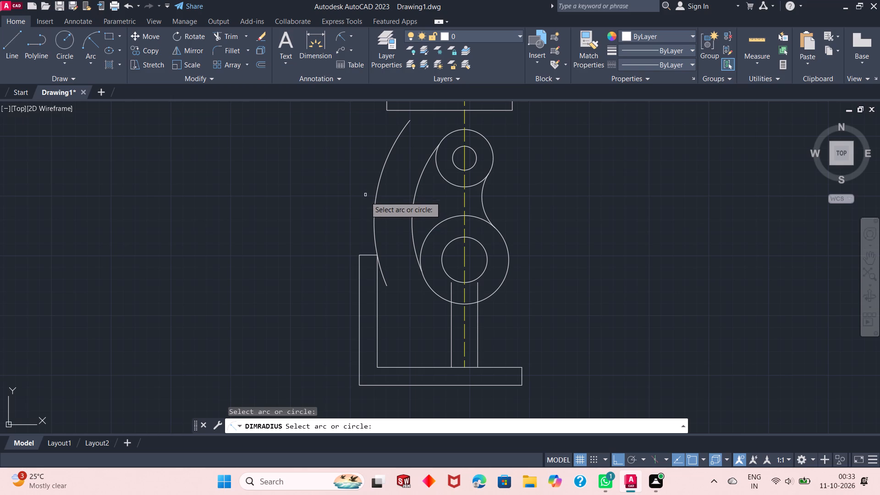
click(374, 212)
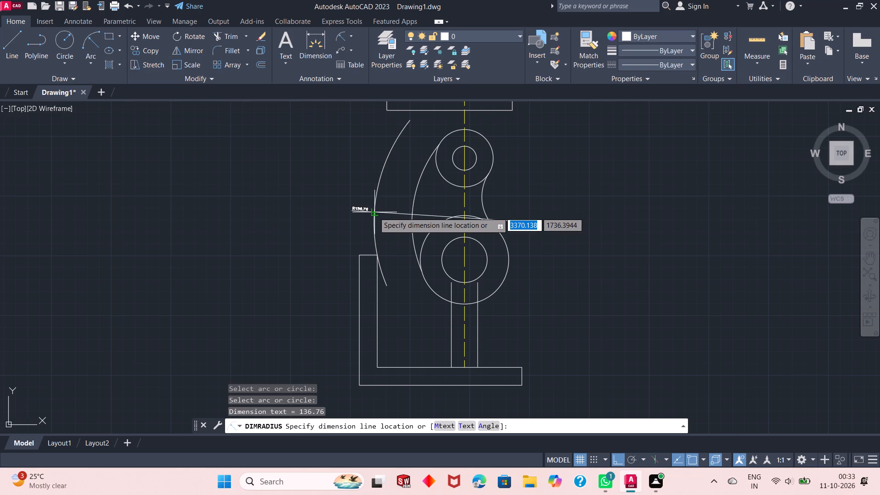
click(360, 201)
scroll(360, 201, up, 2)
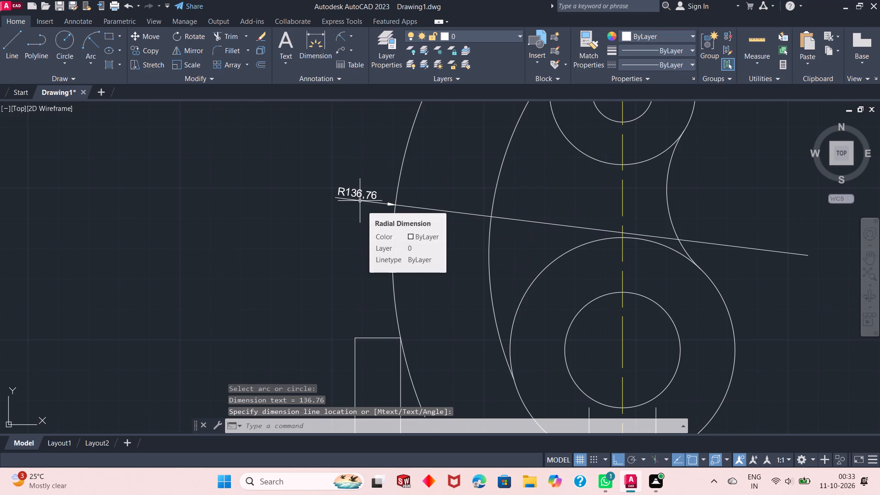
key(ctrl+z)
key(ctrl+z)
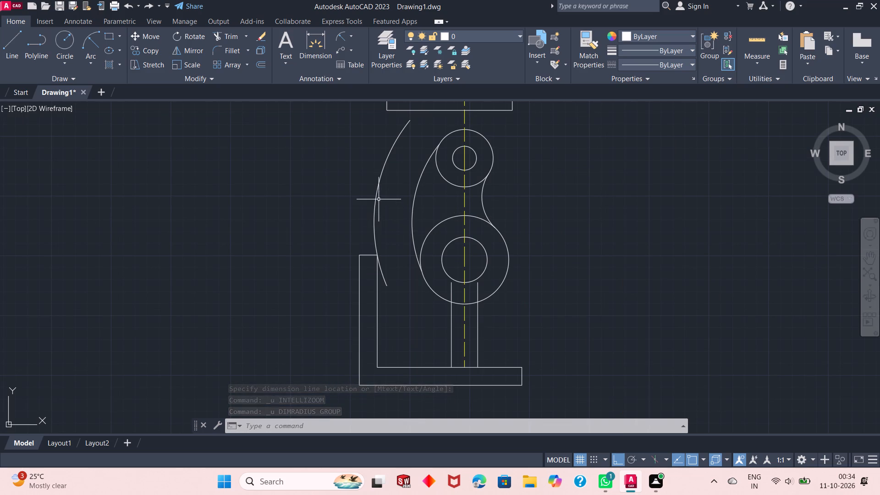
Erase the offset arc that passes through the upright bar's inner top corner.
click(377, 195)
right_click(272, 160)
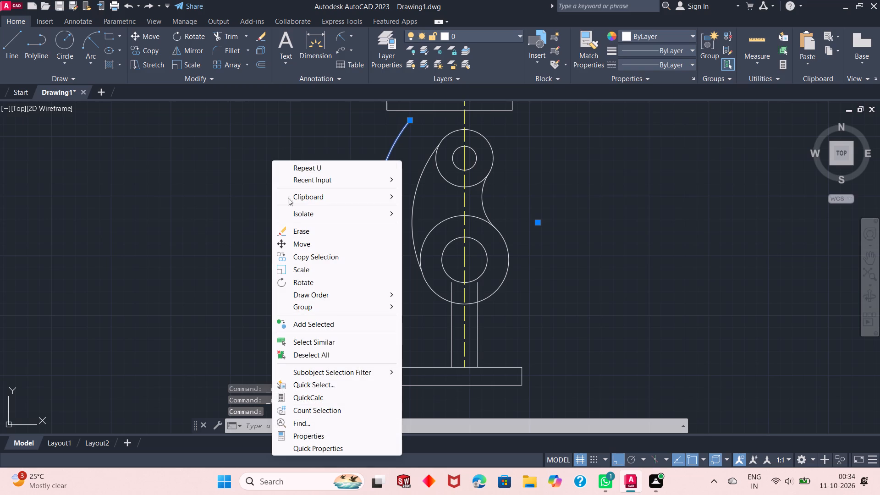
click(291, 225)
Offset the left connecting arc outward by 30, toward the upright bar.
scroll(440, 249, up, 1)
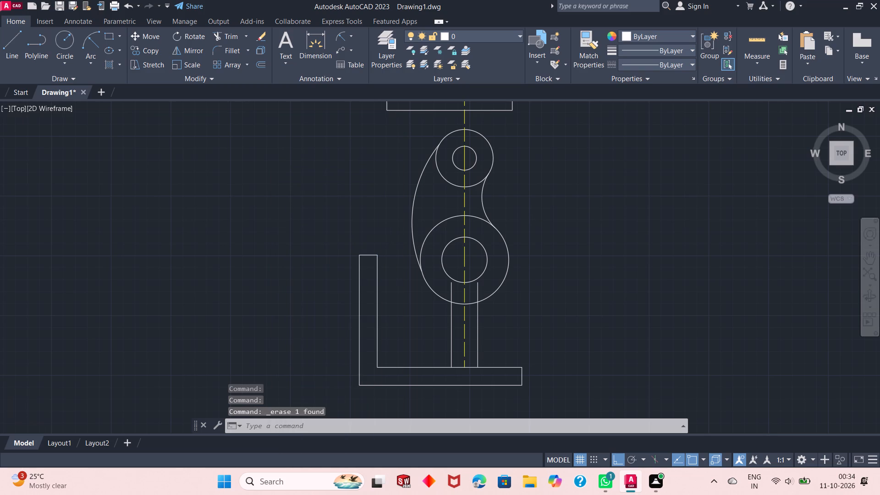
scroll(440, 249, down, 2)
scroll(456, 197, up, 1)
scroll(453, 225, down, 1)
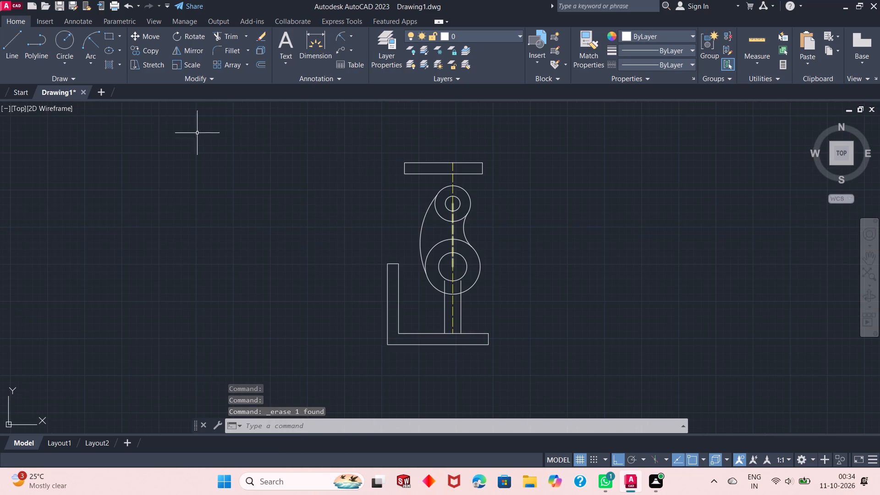
click(256, 70)
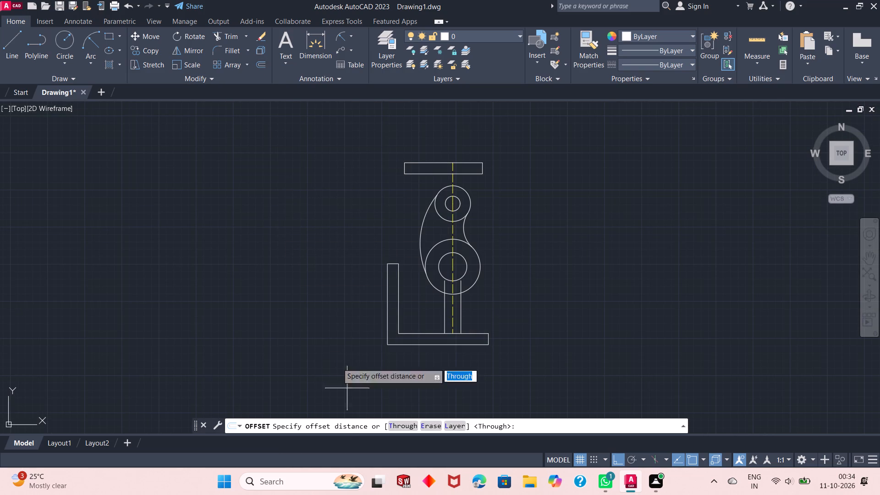
right_click(279, 191)
click(293, 198)
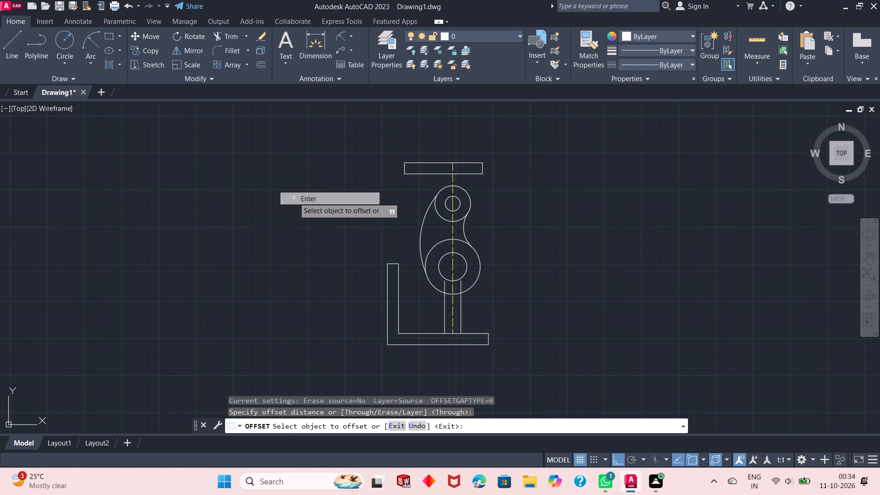
click(420, 240)
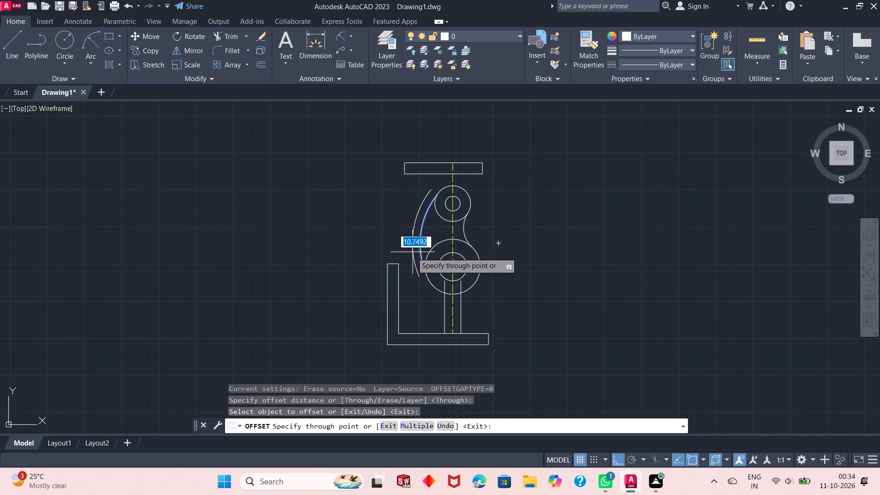
text(30)
key(Return)
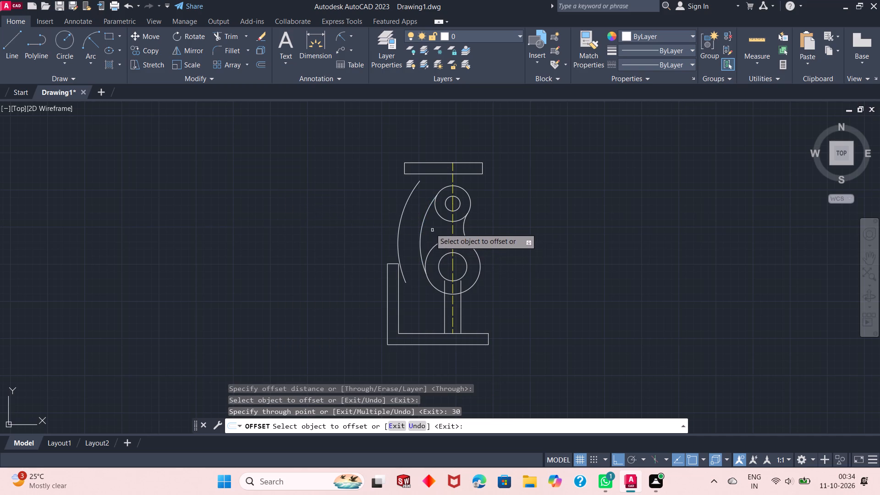
scroll(425, 213, up, 1)
right_click(306, 159)
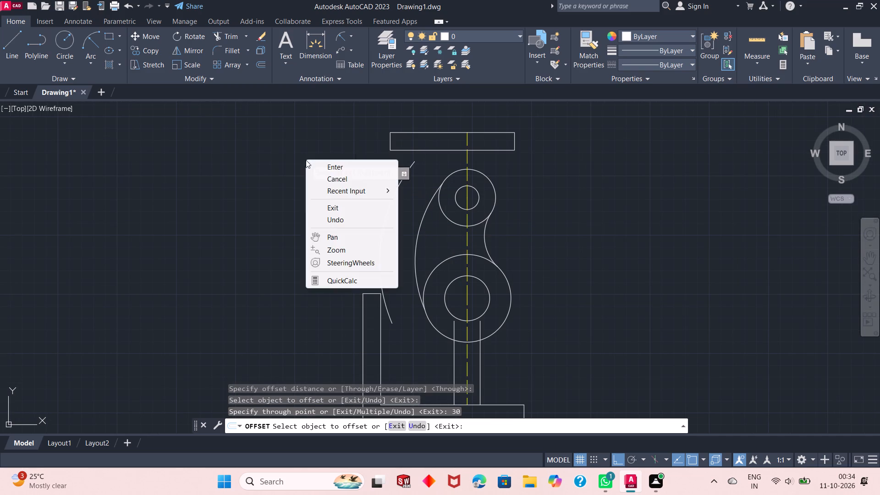
click(326, 170)
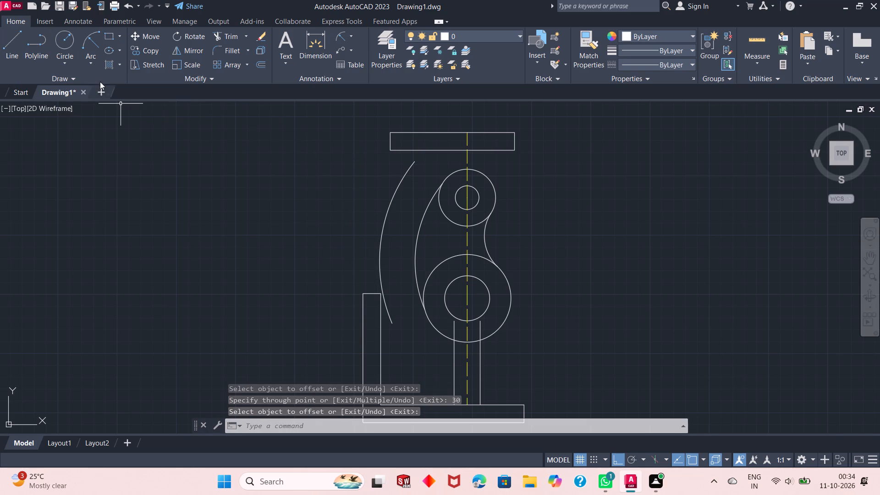
Fillet the upright bar's top edge and the offset arc with a radius of 15.
click(234, 53)
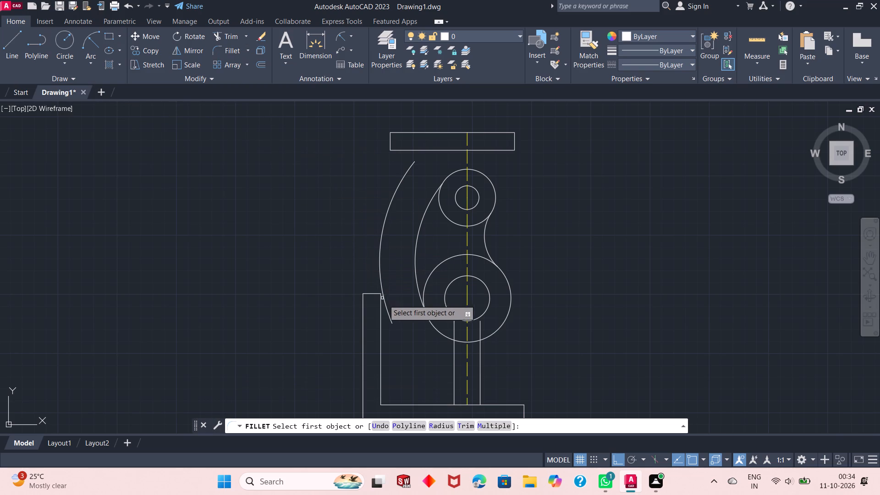
click(438, 428)
text(15)
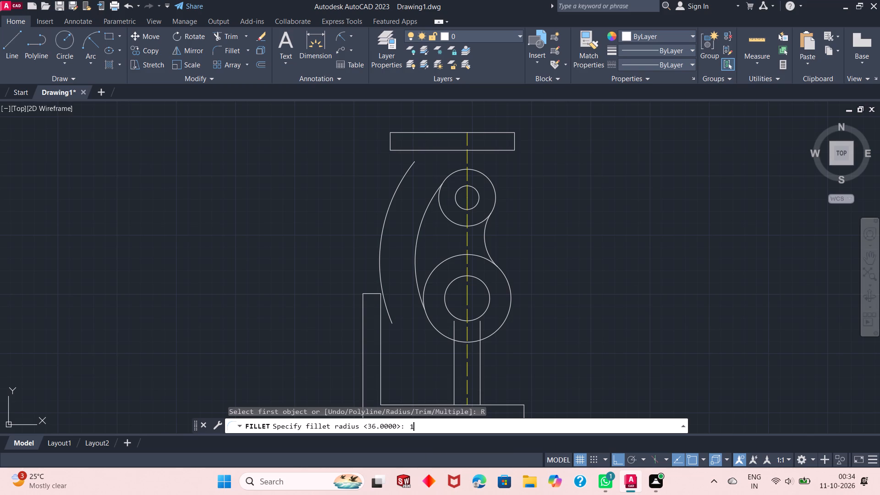
key(Return)
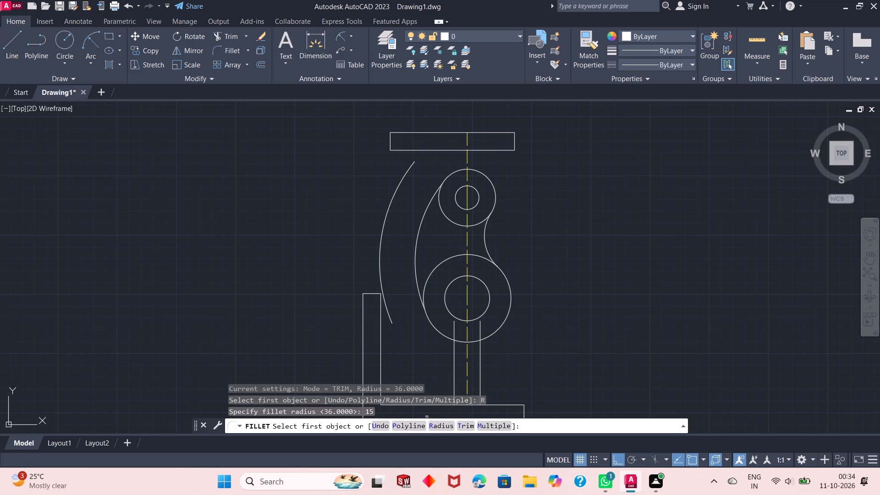
click(367, 292)
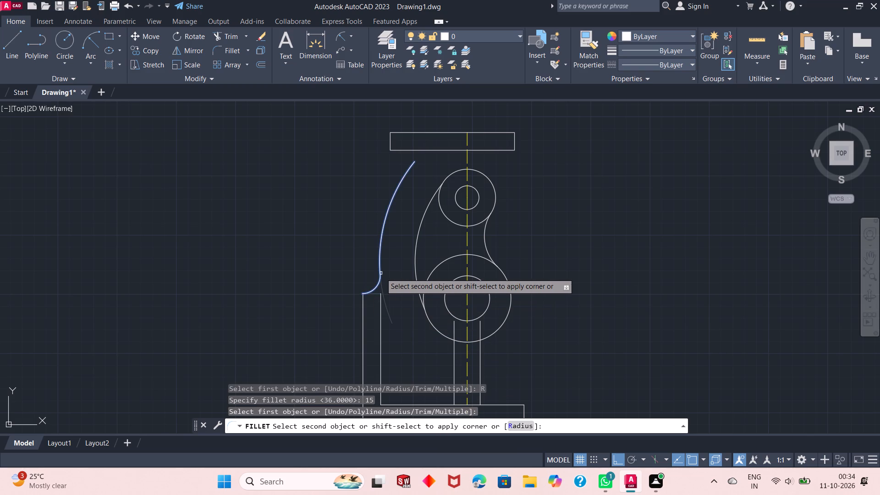
click(381, 273)
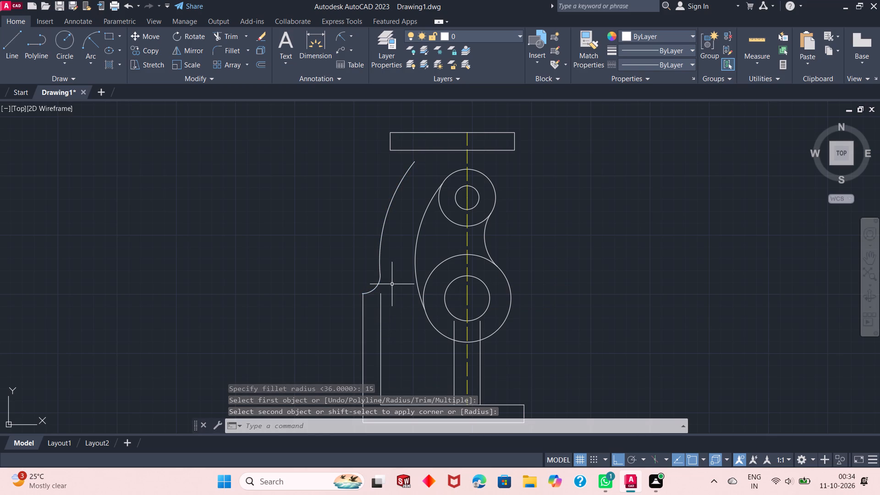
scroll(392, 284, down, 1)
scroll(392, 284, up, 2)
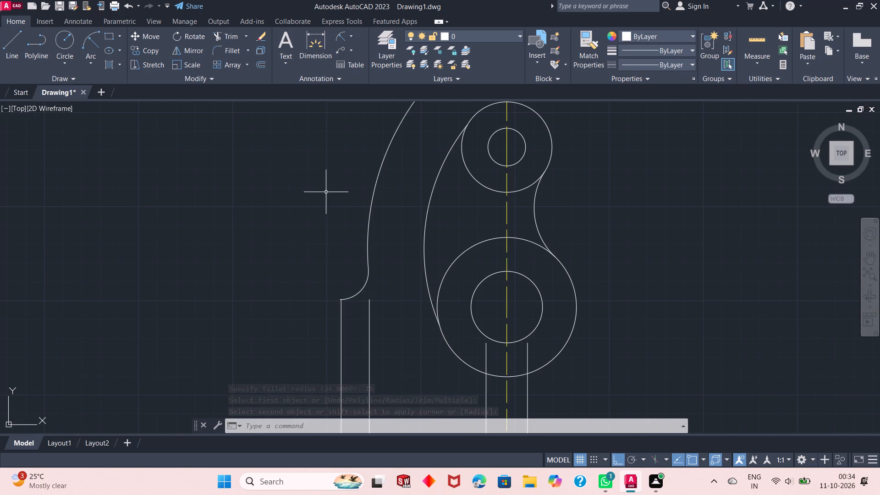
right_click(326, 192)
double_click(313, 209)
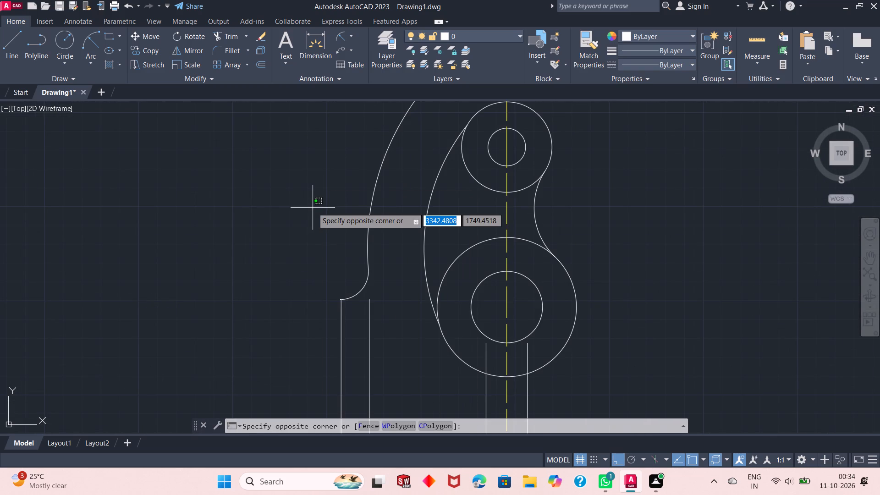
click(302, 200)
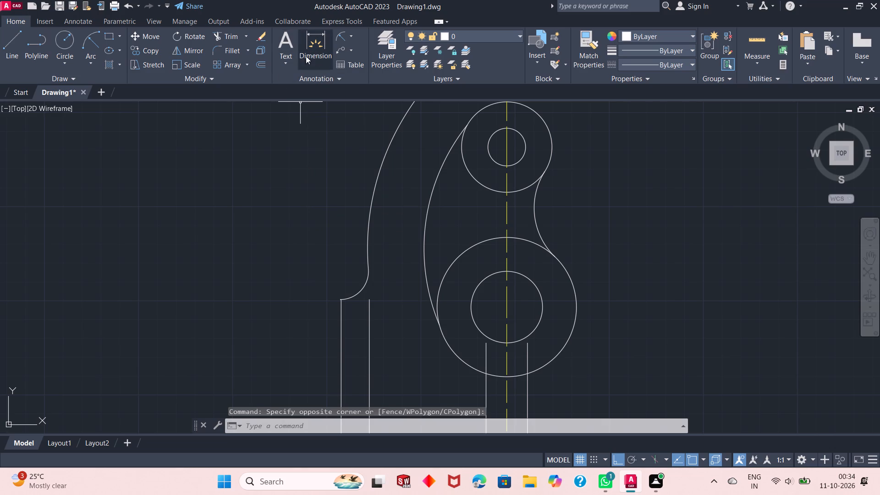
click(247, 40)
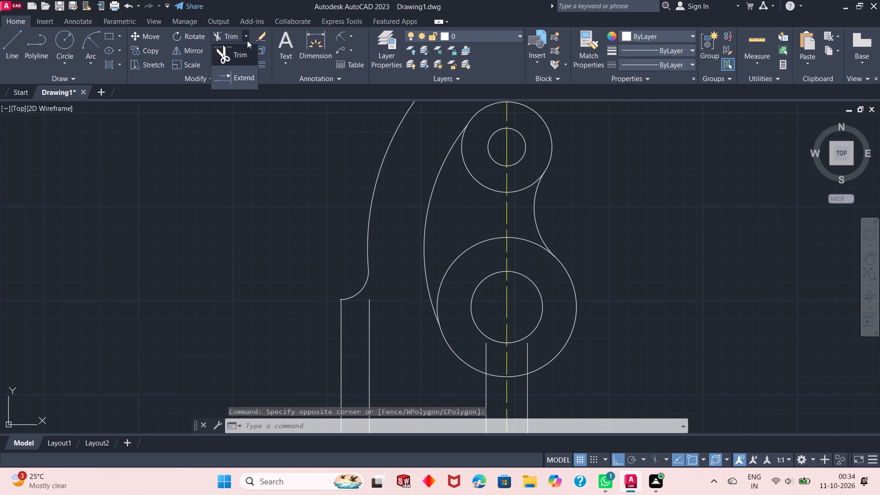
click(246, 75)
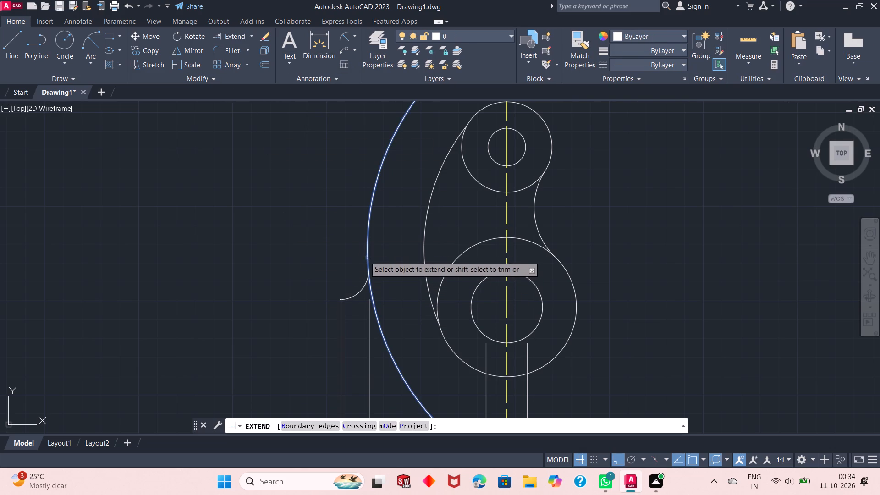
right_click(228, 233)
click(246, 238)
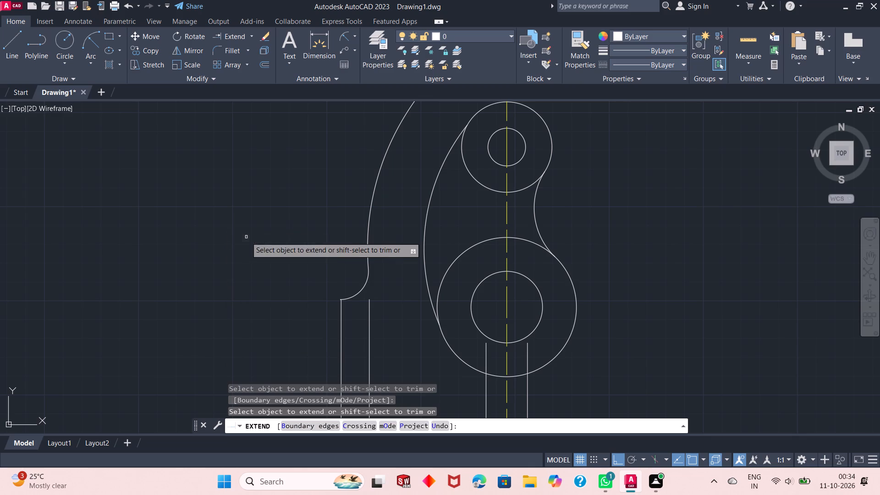
Draw a line from the top of the upright's inner edge to the point where the fillet meets the offset arc.
click(9, 55)
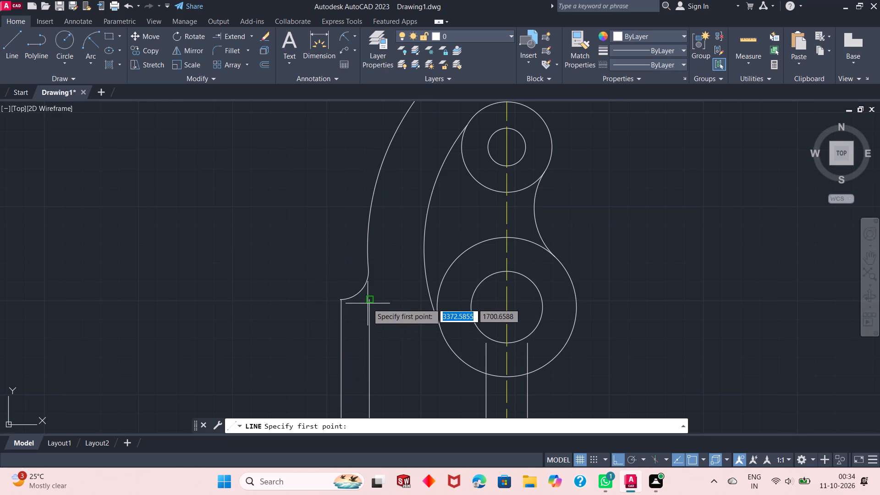
click(368, 302)
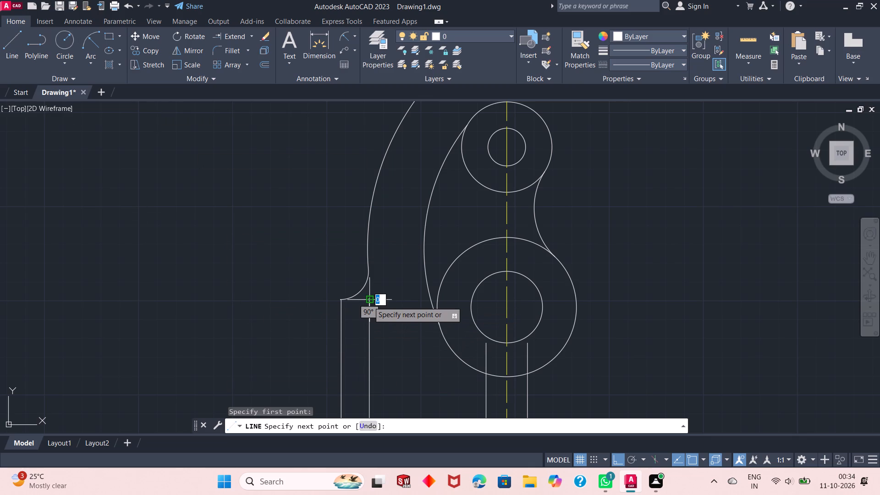
click(368, 272)
right_click(398, 253)
click(412, 258)
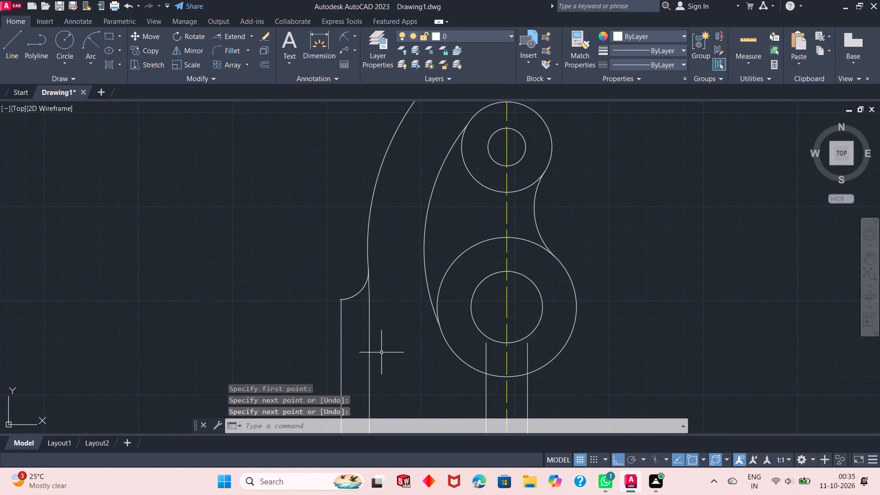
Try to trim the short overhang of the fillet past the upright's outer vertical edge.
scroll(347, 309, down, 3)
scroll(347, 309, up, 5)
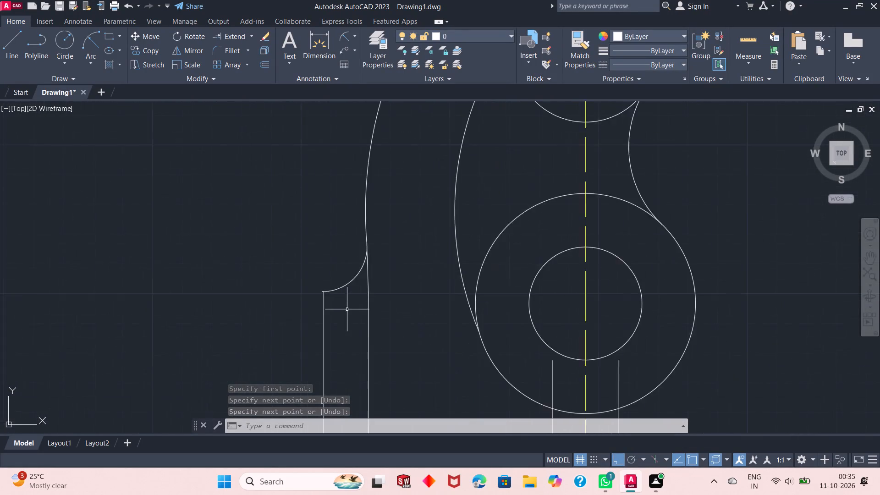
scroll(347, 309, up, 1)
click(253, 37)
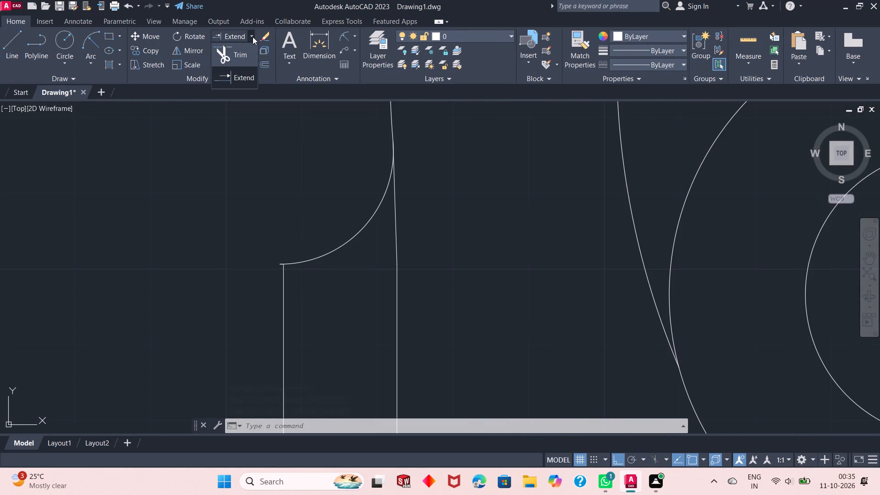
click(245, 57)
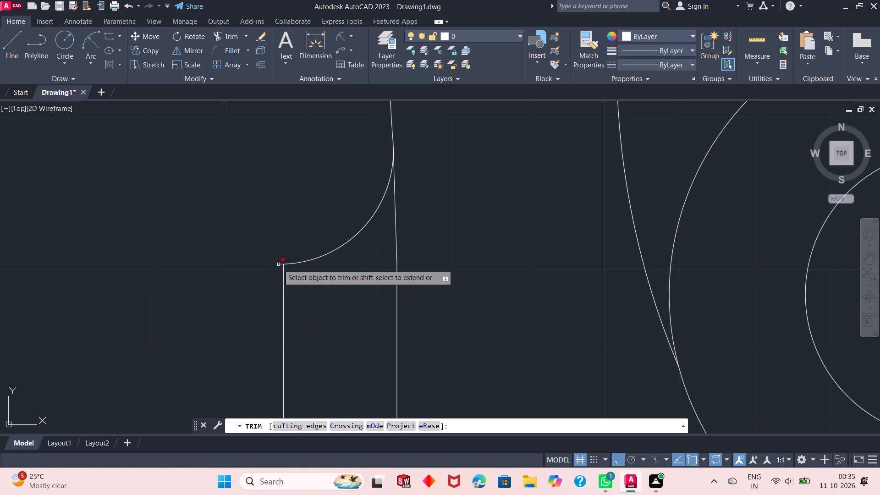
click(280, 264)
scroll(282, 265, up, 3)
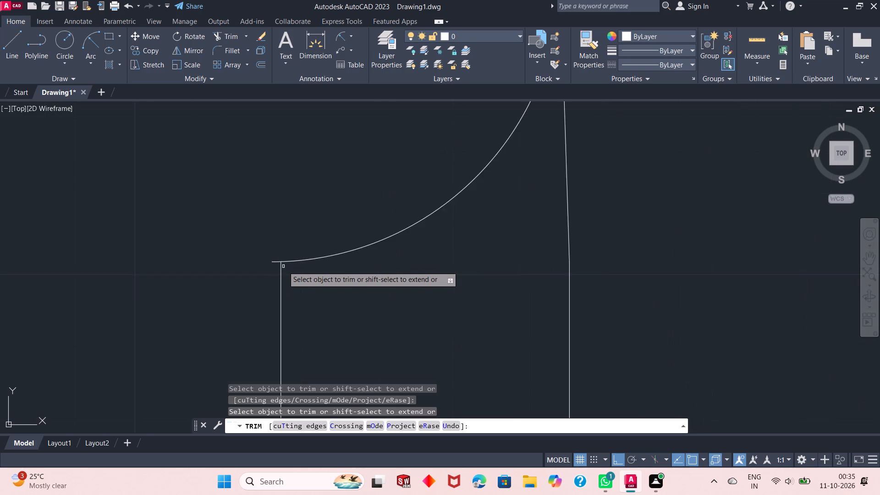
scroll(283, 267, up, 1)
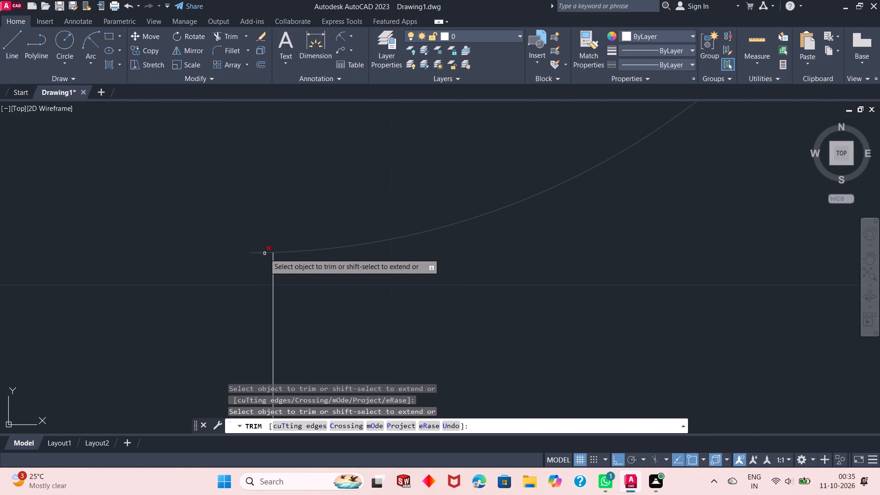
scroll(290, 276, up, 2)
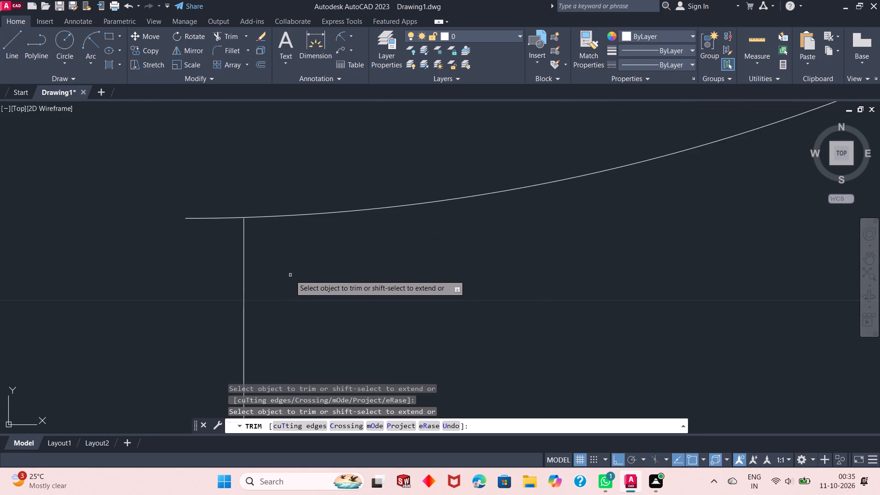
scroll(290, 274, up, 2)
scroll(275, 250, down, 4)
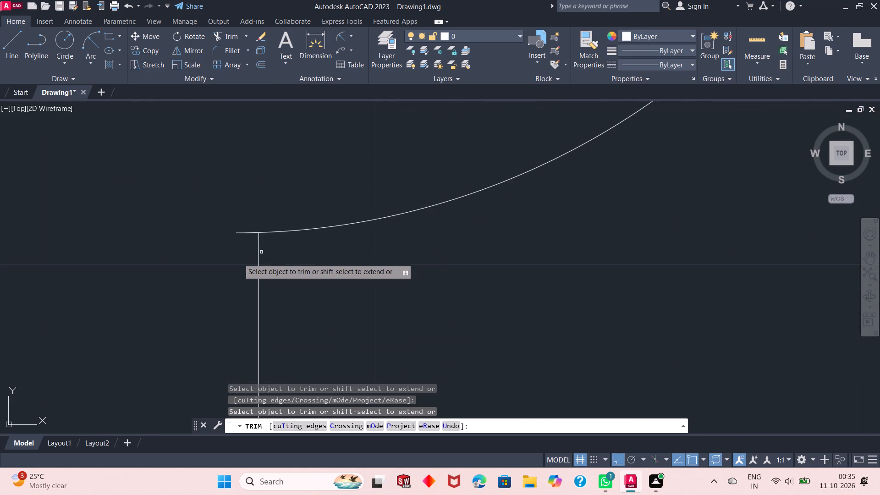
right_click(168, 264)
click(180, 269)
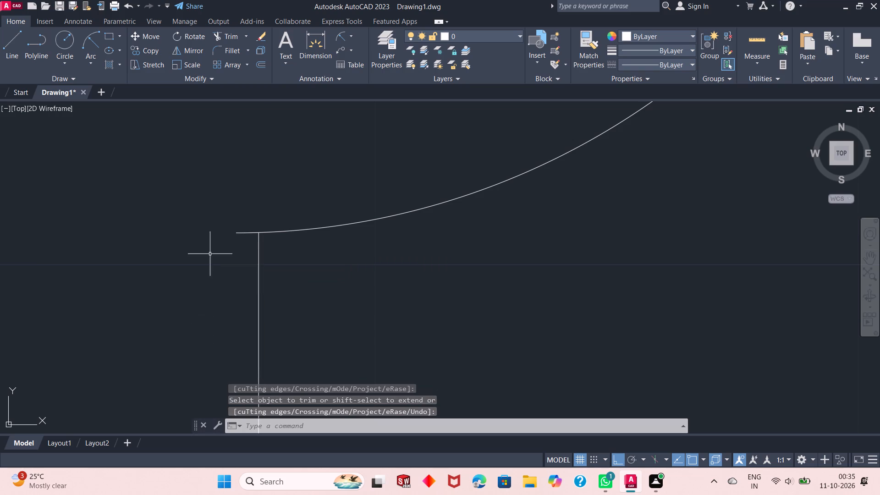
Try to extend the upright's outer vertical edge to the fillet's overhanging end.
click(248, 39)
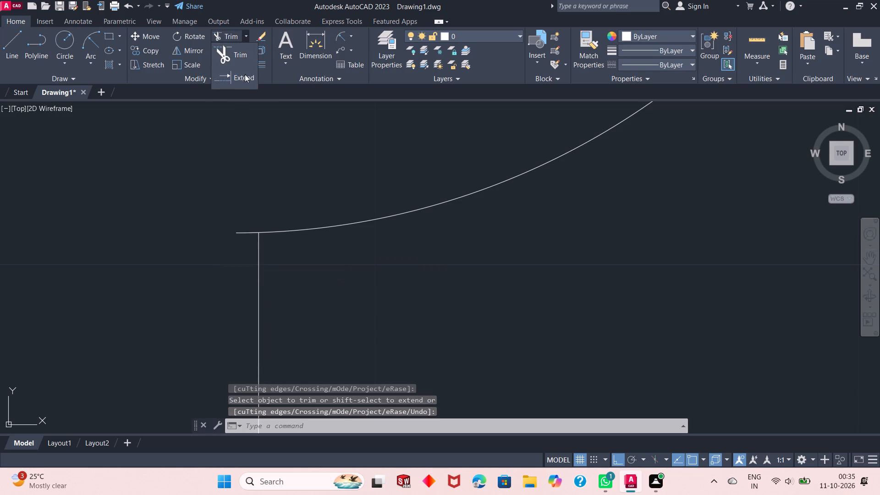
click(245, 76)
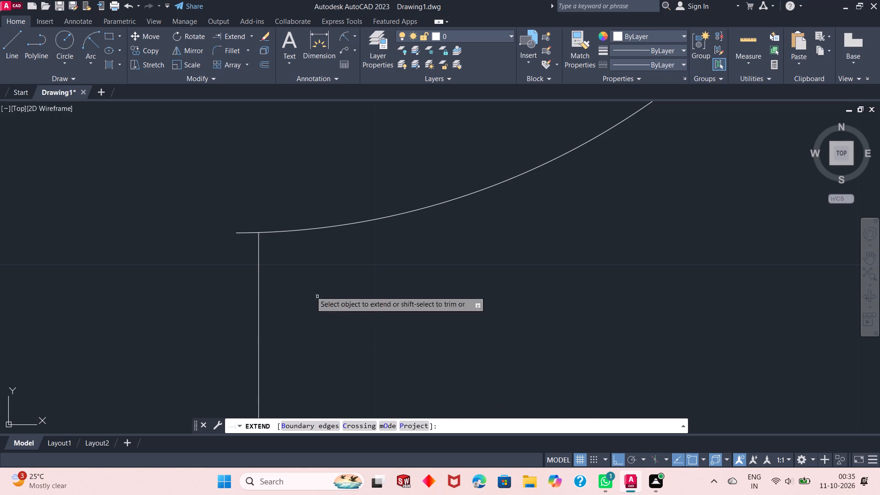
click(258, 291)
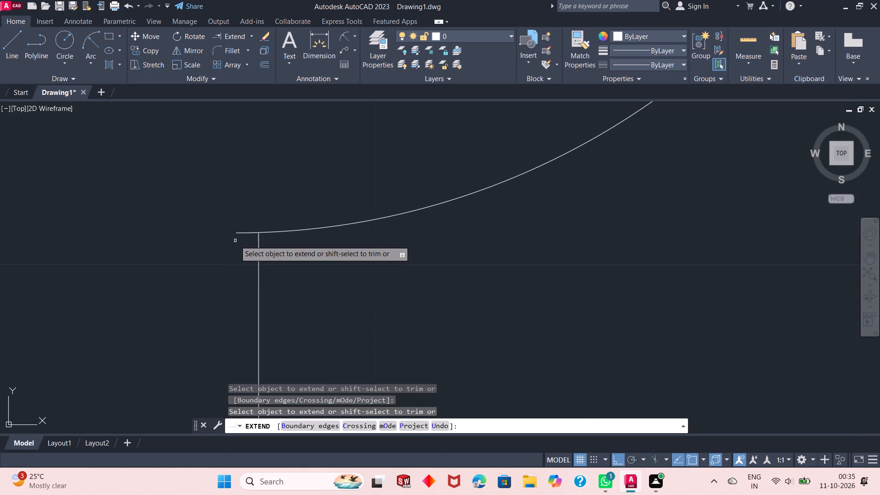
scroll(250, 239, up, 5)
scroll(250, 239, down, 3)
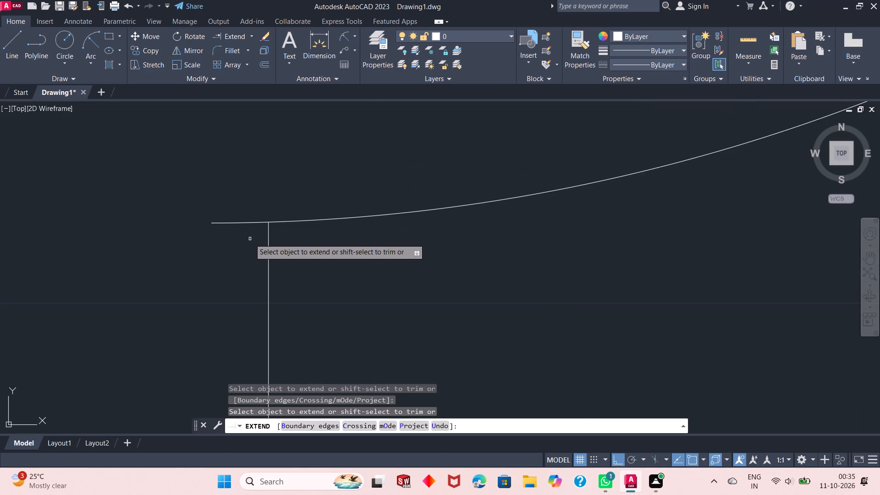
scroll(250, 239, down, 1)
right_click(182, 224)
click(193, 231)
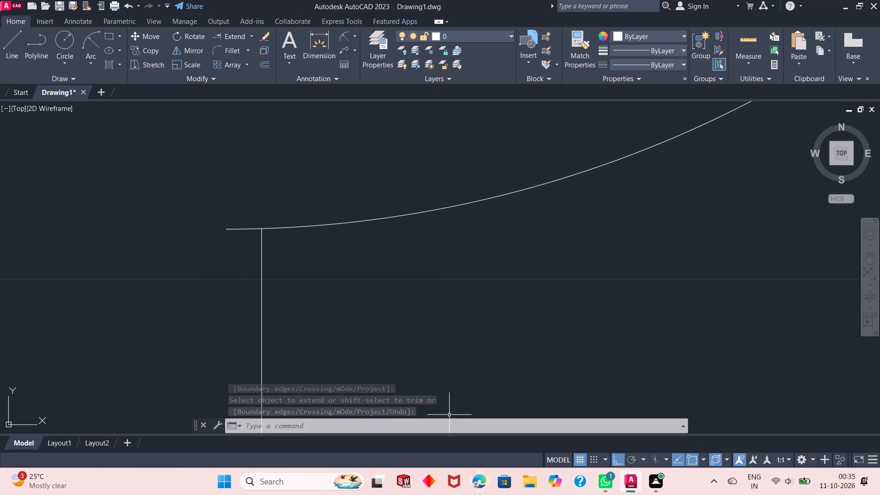
Trim the short overhang of the radius 15 fillet past the upright's outer vertical edge.
click(253, 39)
click(248, 65)
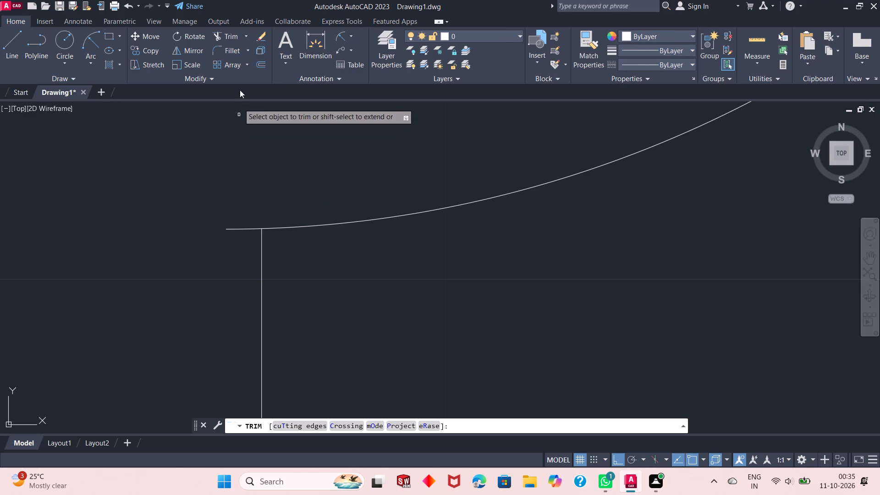
click(247, 228)
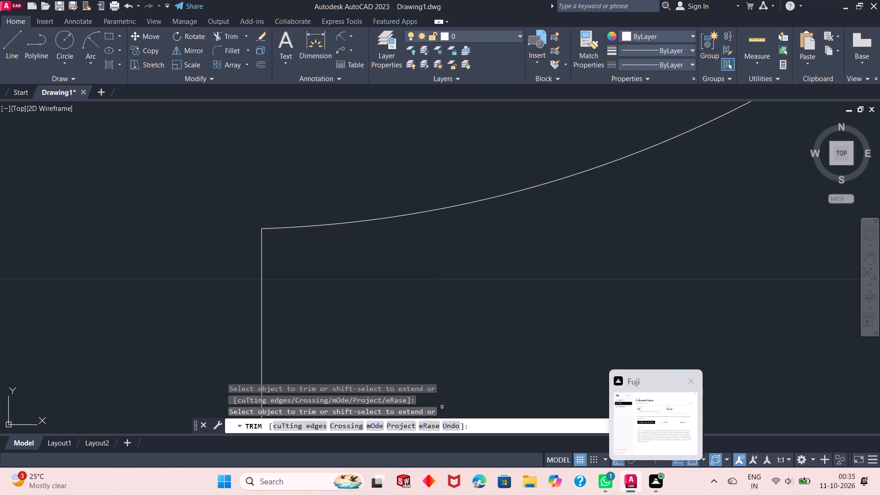
scroll(398, 270, down, 6)
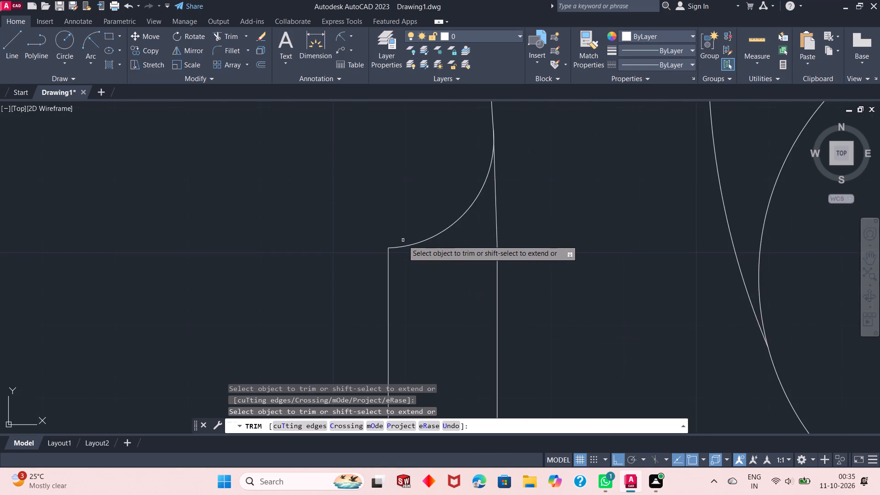
scroll(403, 240, down, 2)
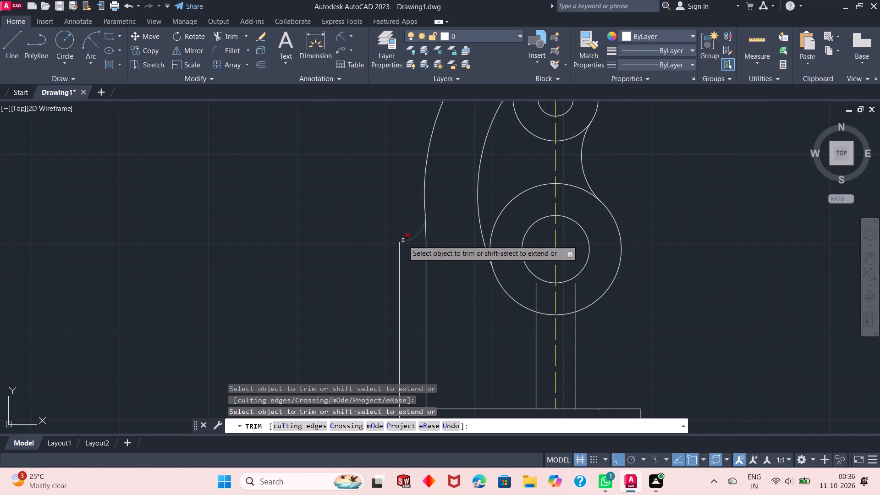
scroll(403, 240, down, 1)
scroll(335, 231, down, 1)
right_click(335, 231)
click(348, 239)
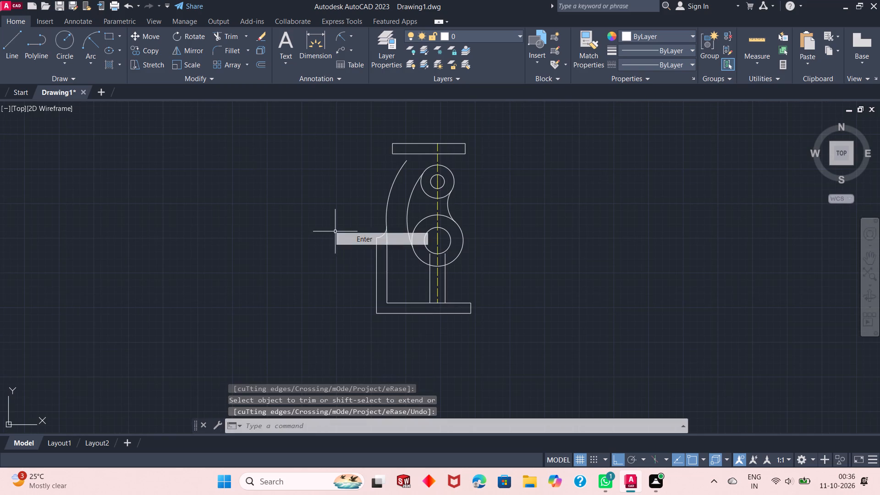
Fillet the upper bar's bottom edge and the top end of the outer arc with a radius of 12.
scroll(405, 151, up, 2)
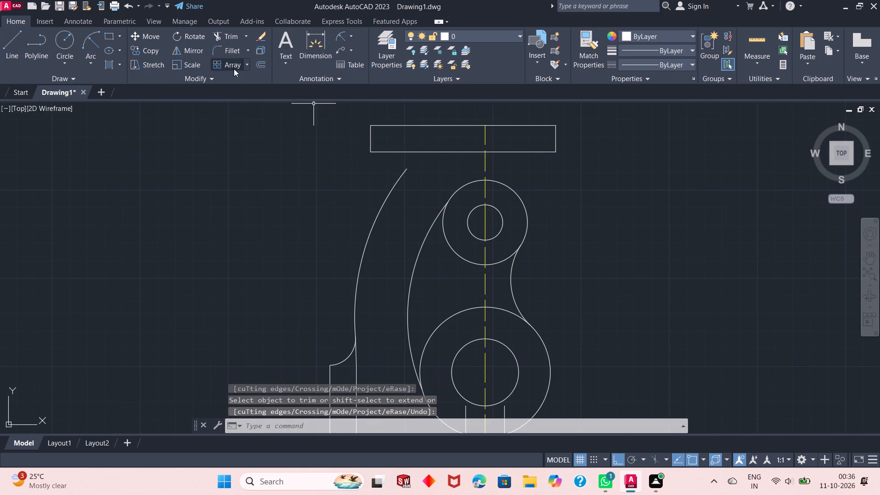
click(224, 51)
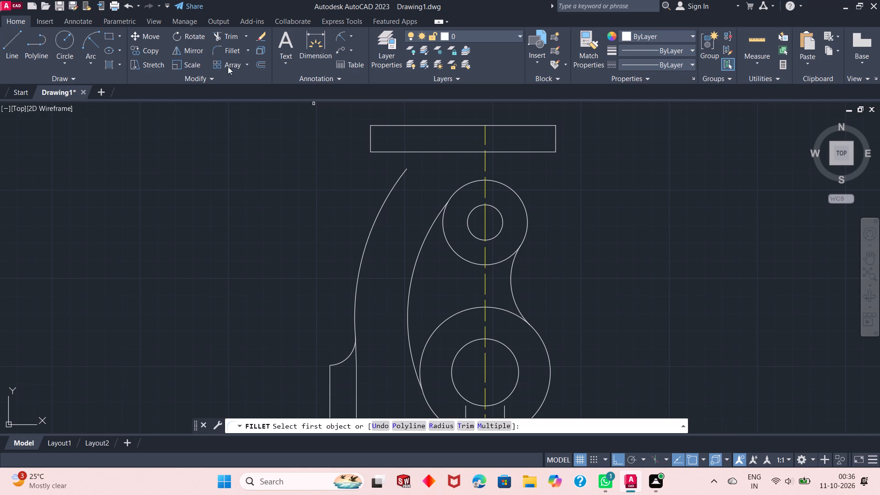
click(438, 421)
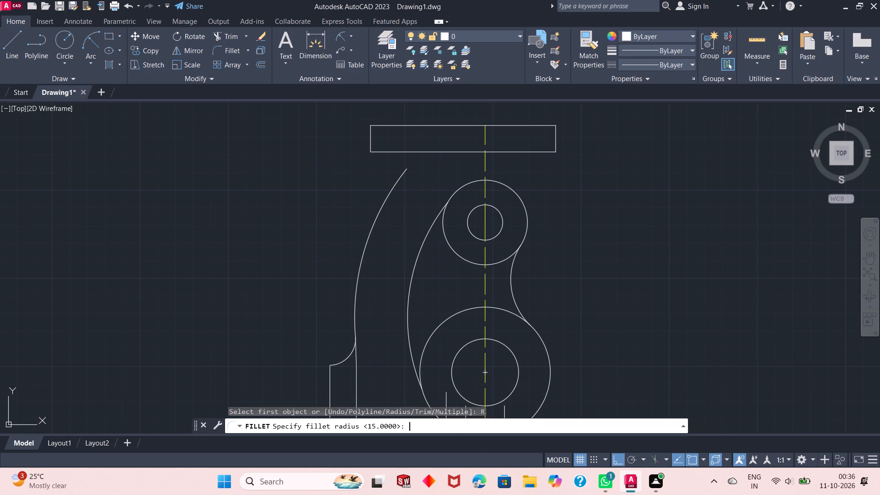
text(12)
key(Return)
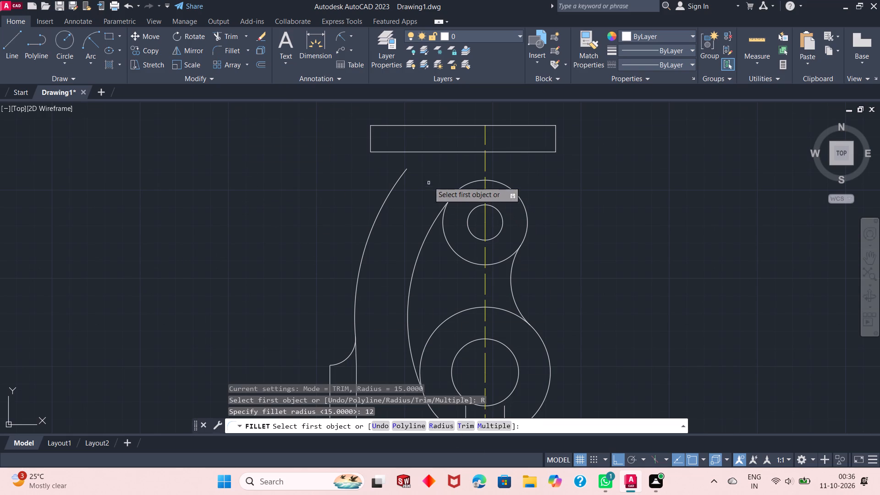
click(394, 153)
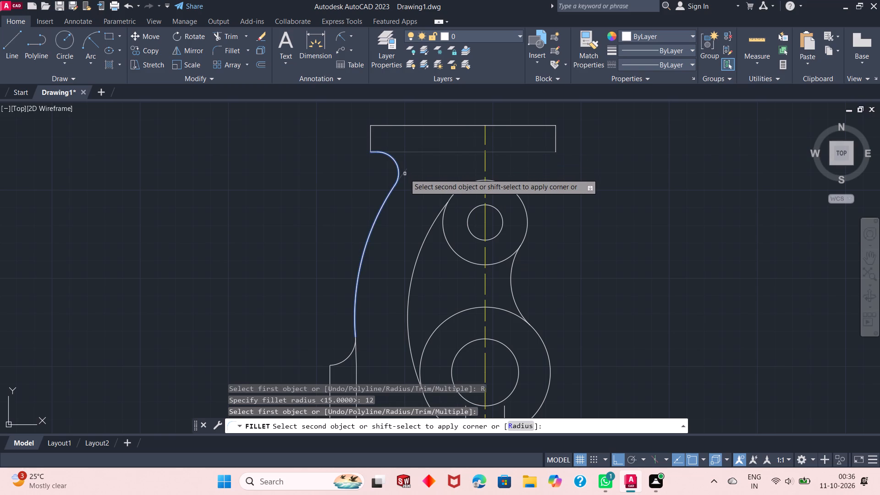
click(405, 174)
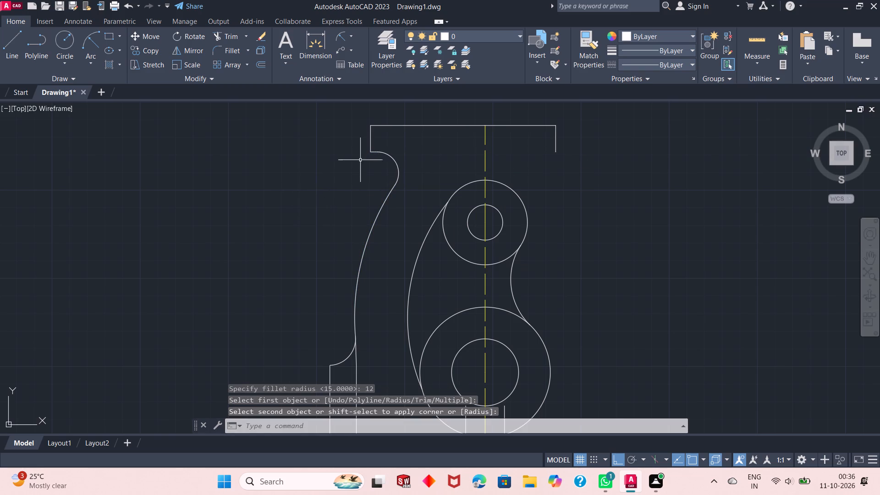
Redraw the upper bar's bottom edge as a line from the fillet's tangent point to the bar's lower right corner.
scroll(370, 147, up, 5)
scroll(341, 208, up, 2)
scroll(340, 205, down, 2)
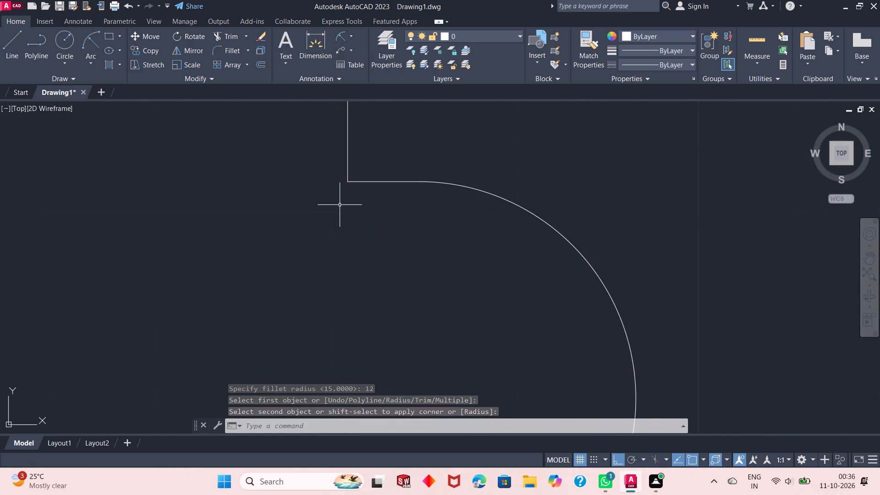
scroll(340, 205, down, 5)
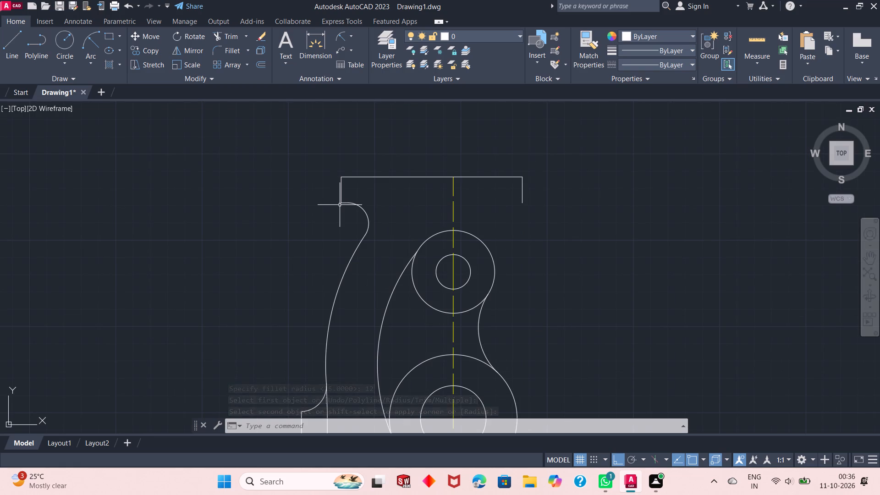
right_click(271, 174)
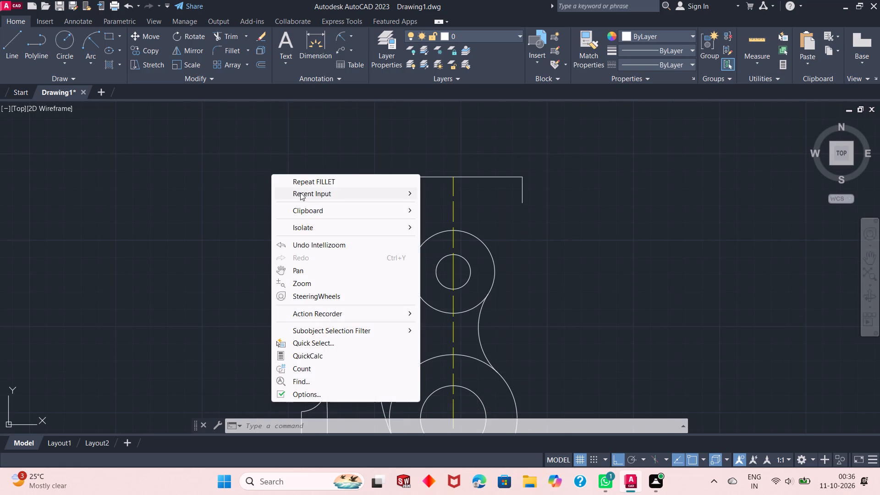
click(300, 192)
click(462, 230)
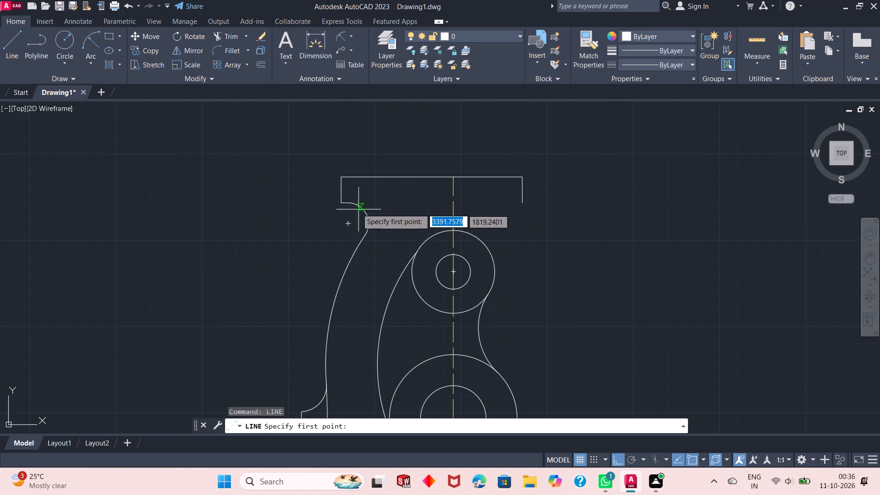
click(348, 206)
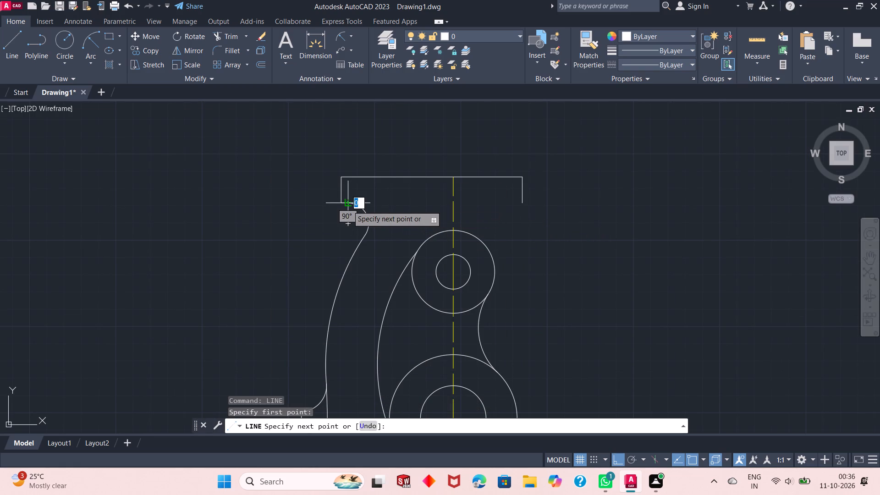
click(524, 205)
right_click(570, 194)
click(594, 203)
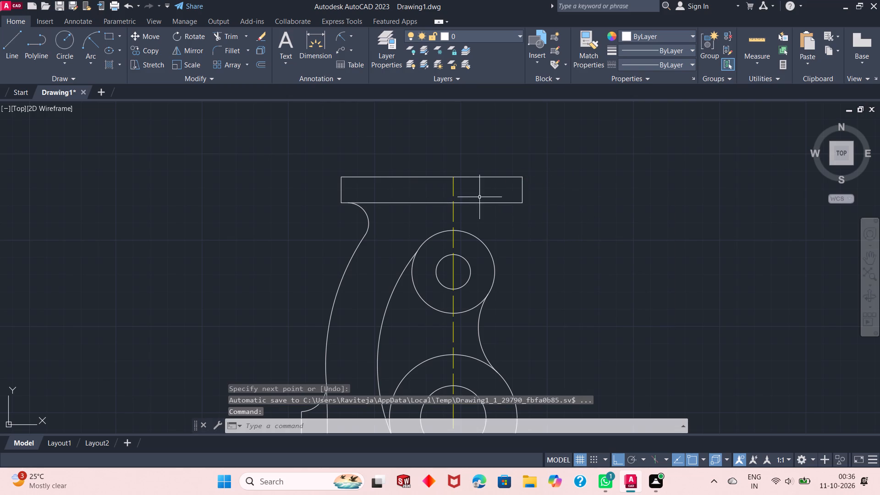
Fillet the right part of the upper bar's bottom edge and the outer circle of the upper boss with a radius of 18.
scroll(452, 191, down, 1)
scroll(500, 275, up, 1)
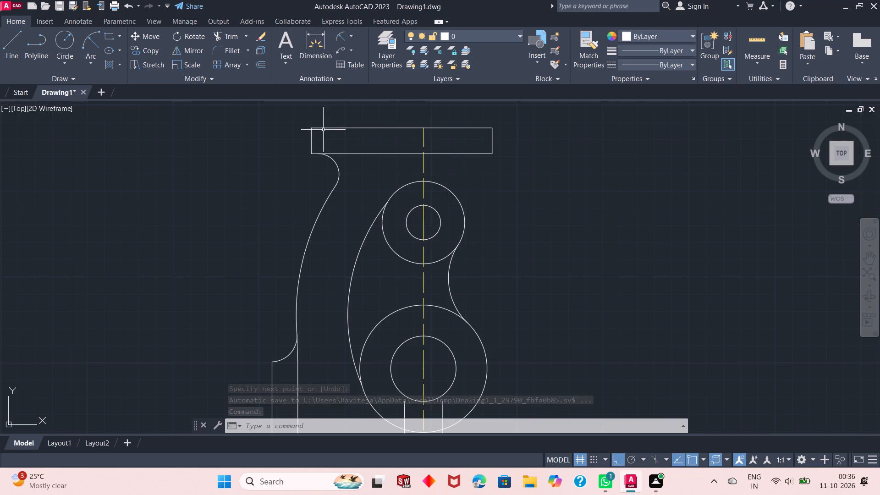
right_click(279, 198)
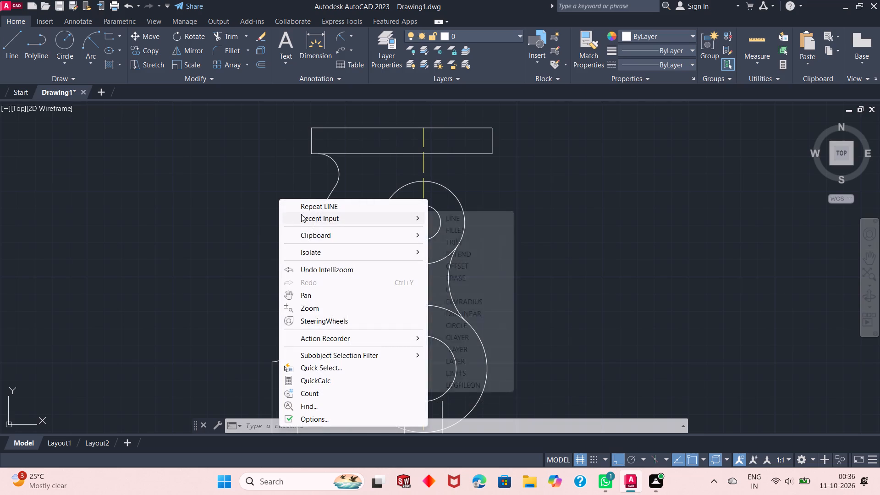
click(301, 214)
click(462, 229)
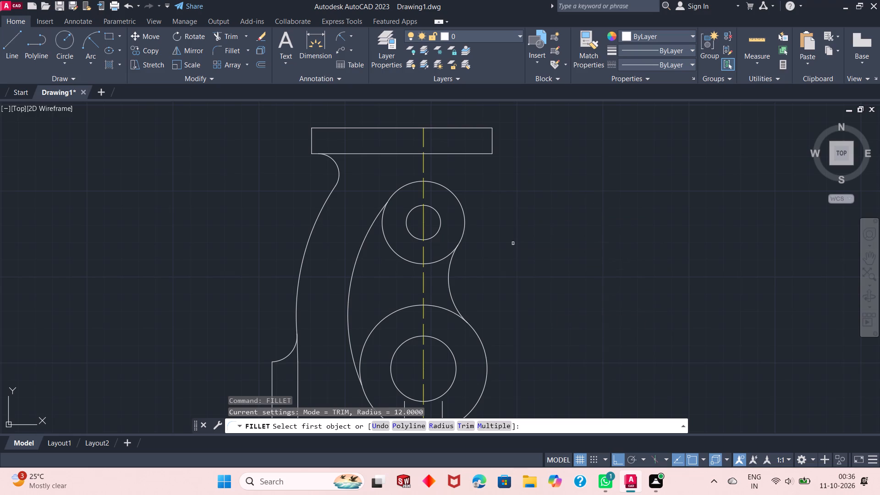
click(440, 424)
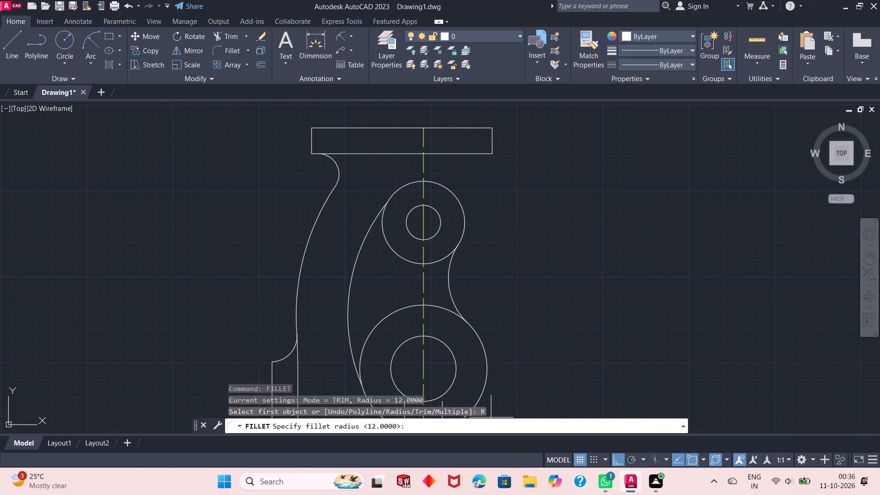
text(18)
key(Return)
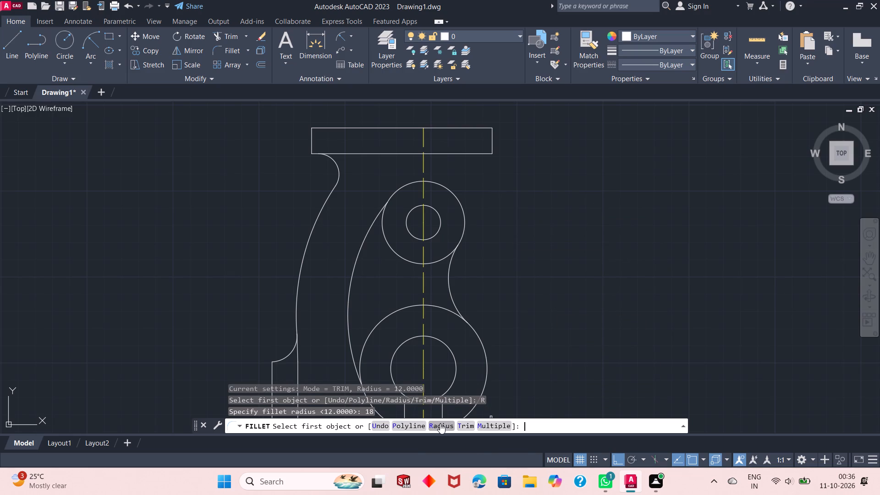
click(478, 154)
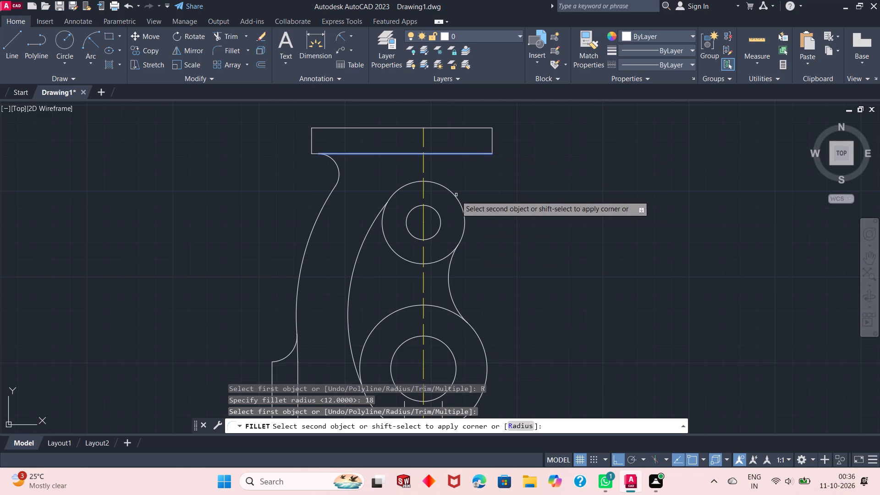
click(456, 196)
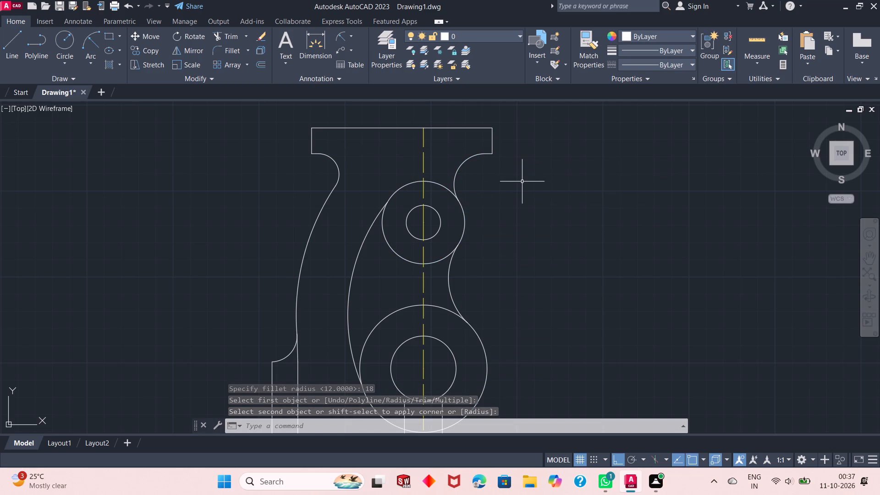
Draw a line closing the upper bar's bottom edge between the upper ends of the two fillets.
right_click(522, 181)
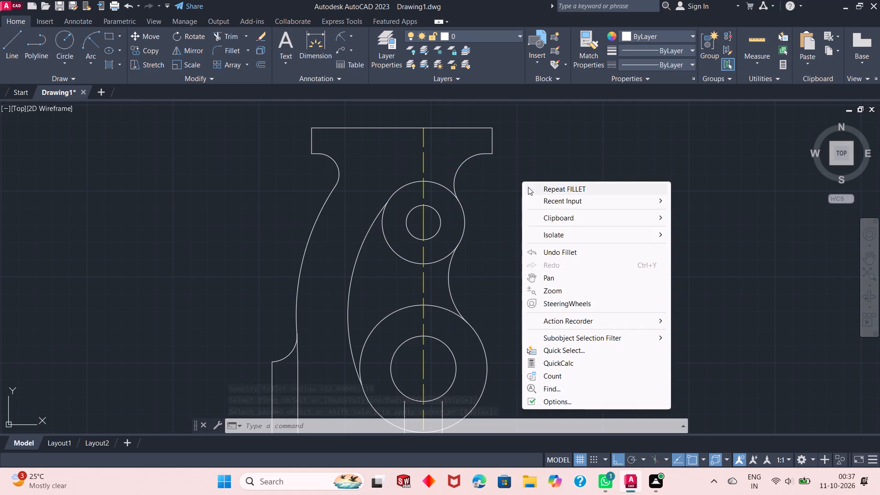
click(531, 201)
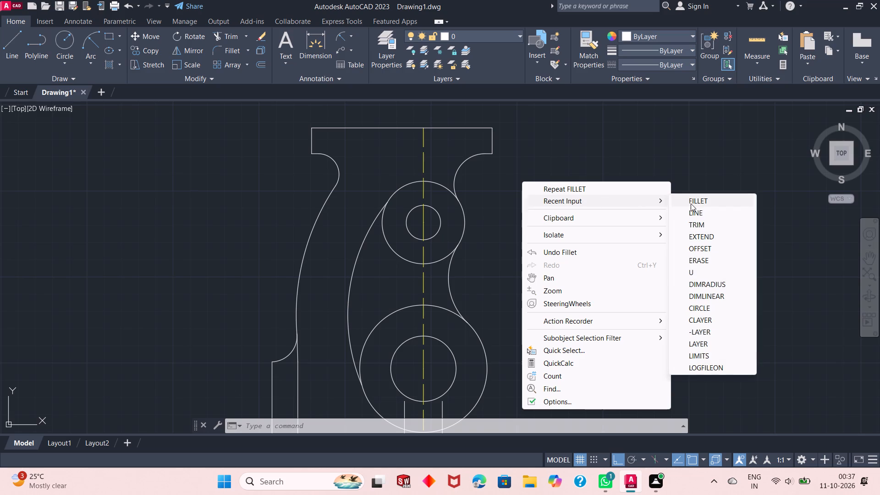
click(696, 215)
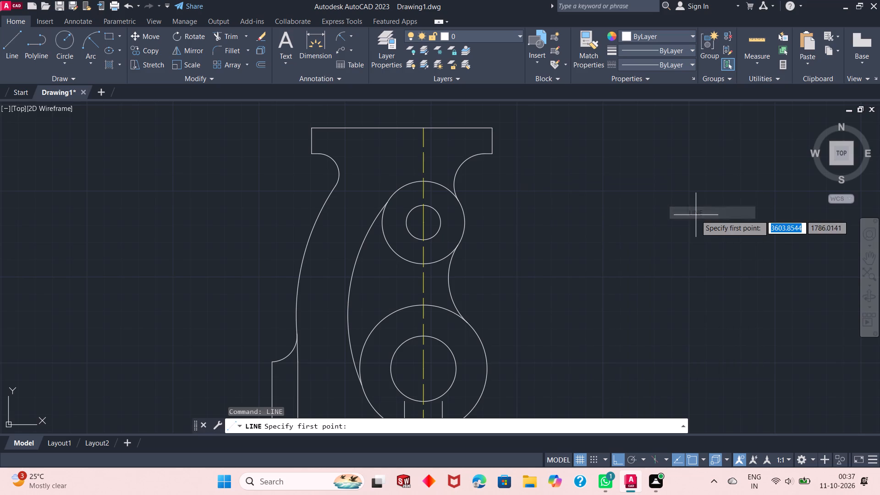
click(319, 150)
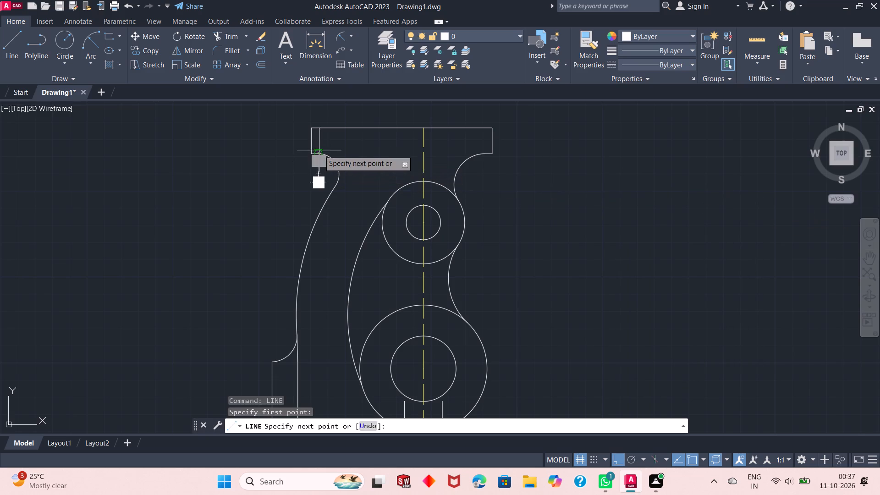
click(483, 155)
right_click(529, 155)
click(547, 160)
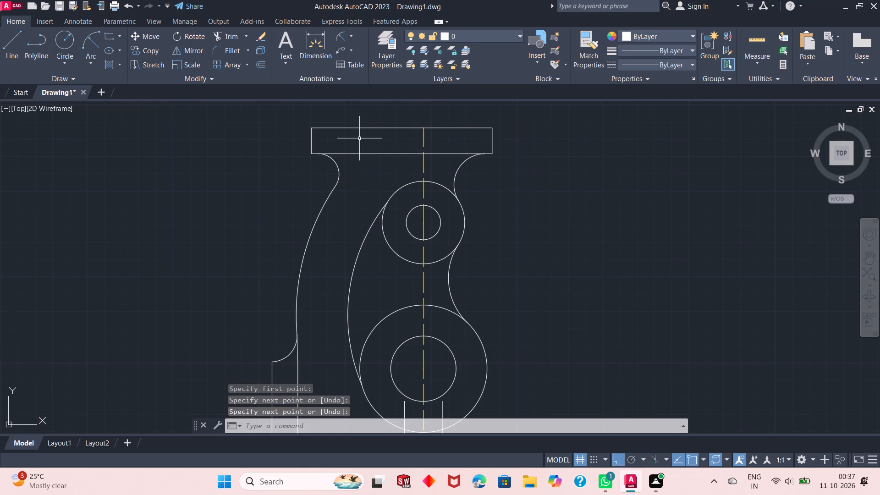
Examine the whole part outline, from the upper bar and bosses down to the stem and L-shaped base.
scroll(359, 138, down, 2)
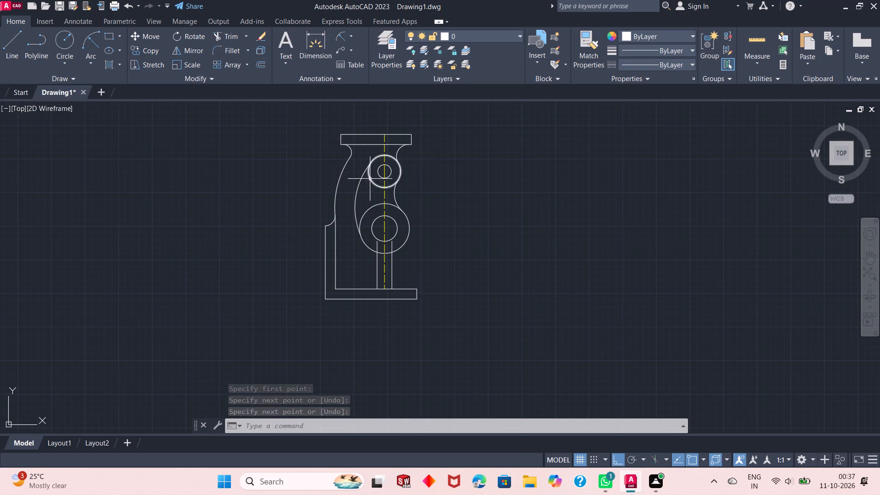
scroll(370, 179, up, 1)
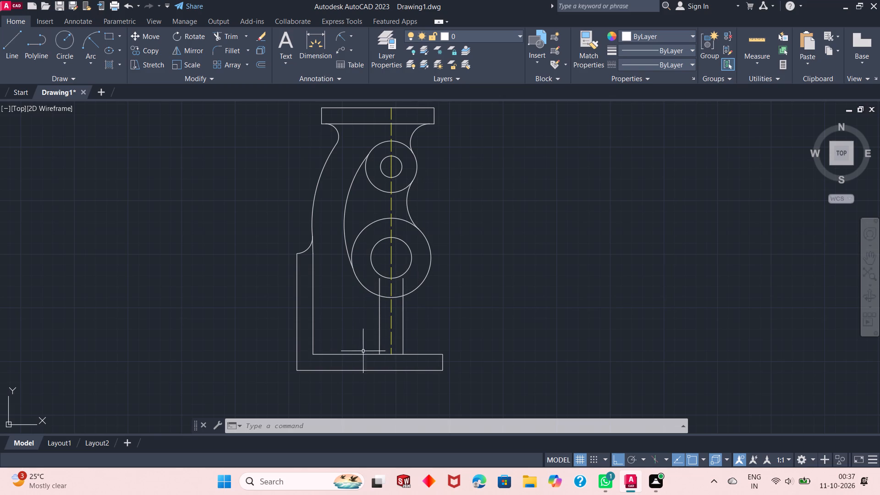
scroll(428, 332, down, 1)
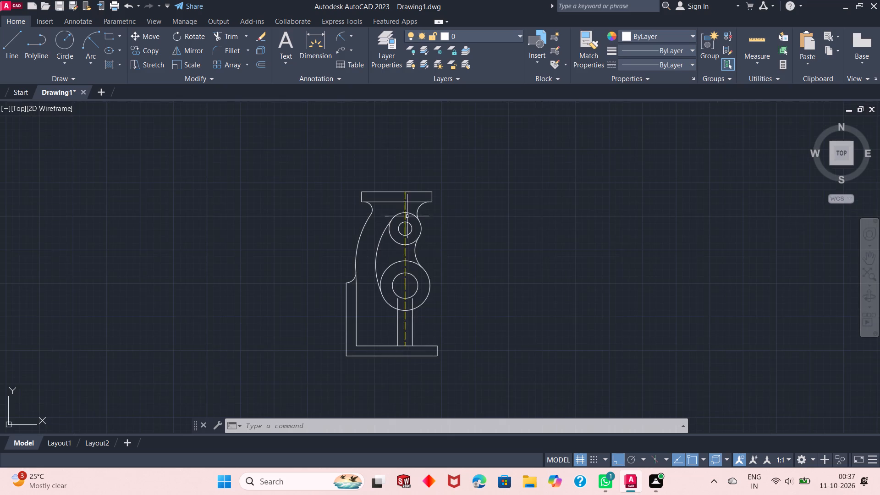
scroll(397, 198, up, 1)
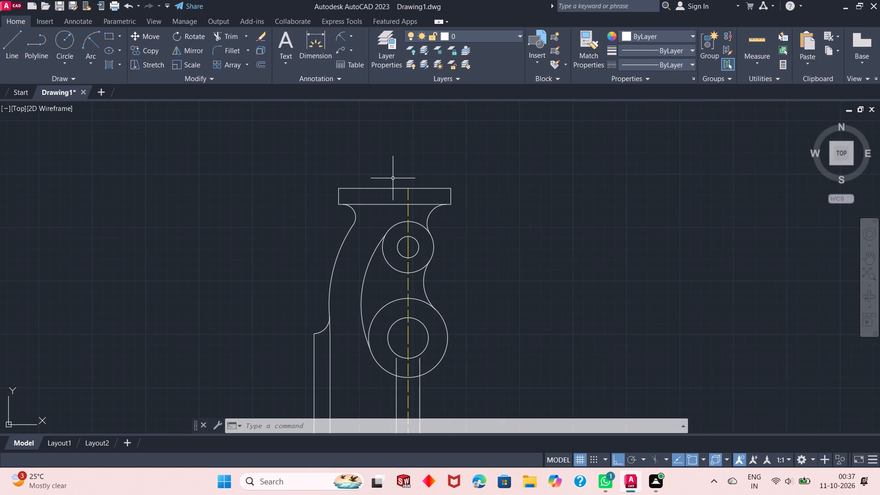
scroll(393, 178, down, 1)
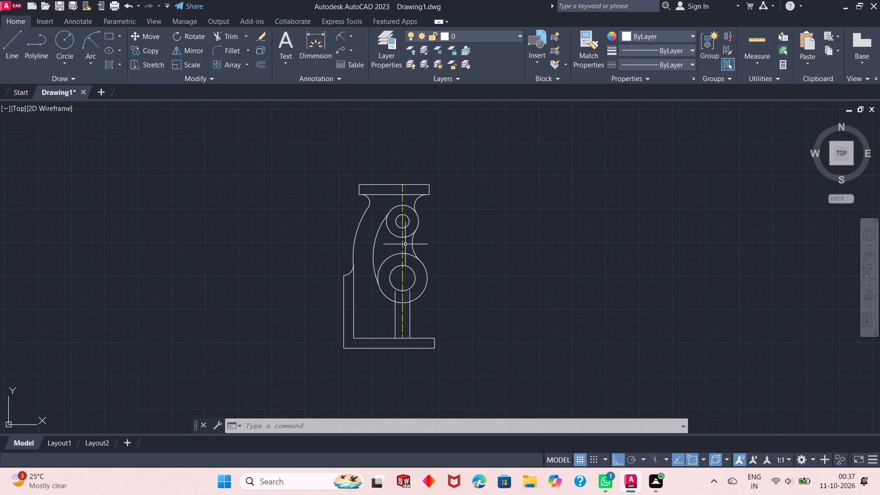
scroll(414, 362, up, 1)
scroll(376, 325, up, 1)
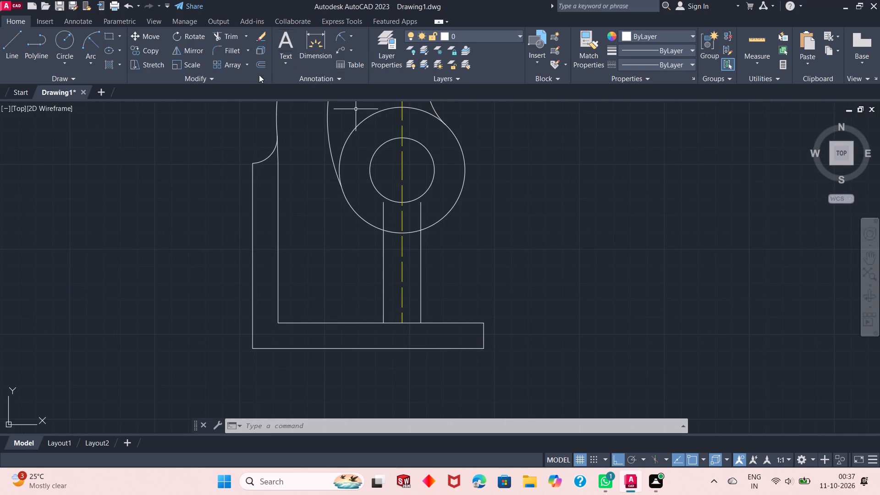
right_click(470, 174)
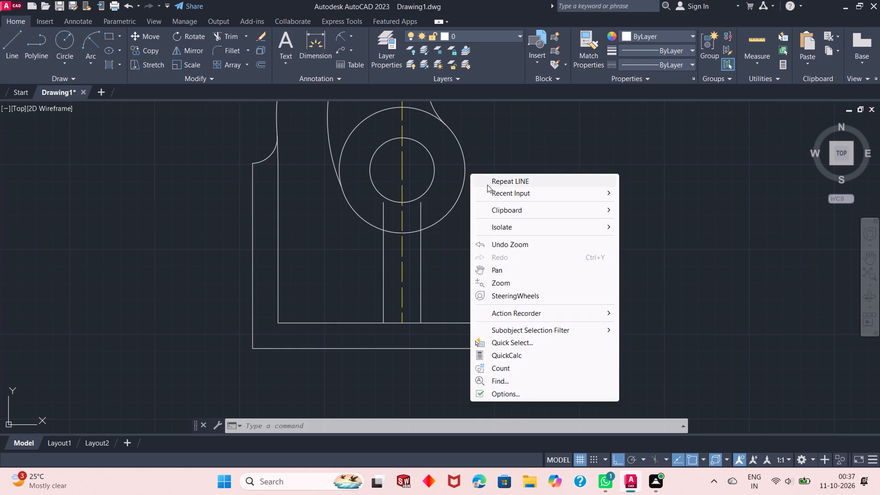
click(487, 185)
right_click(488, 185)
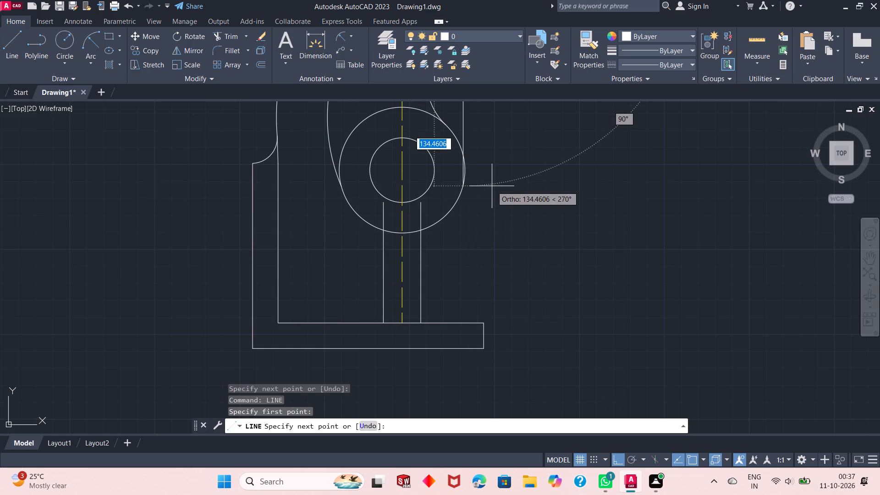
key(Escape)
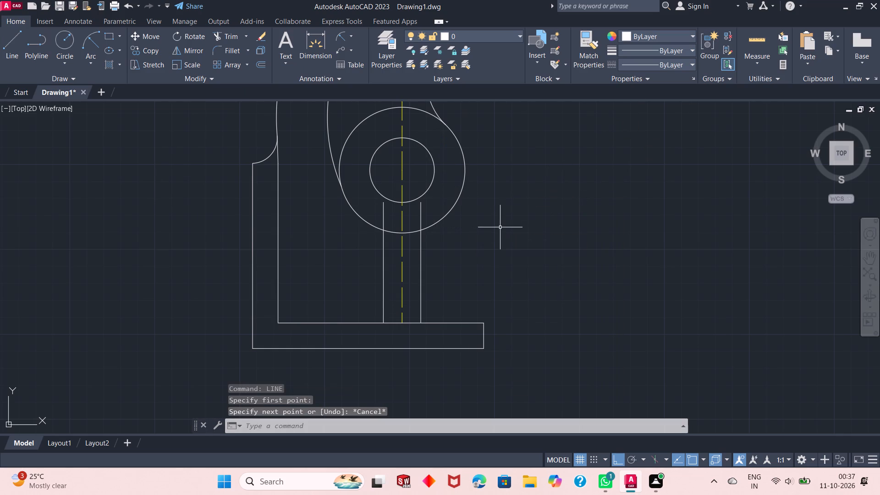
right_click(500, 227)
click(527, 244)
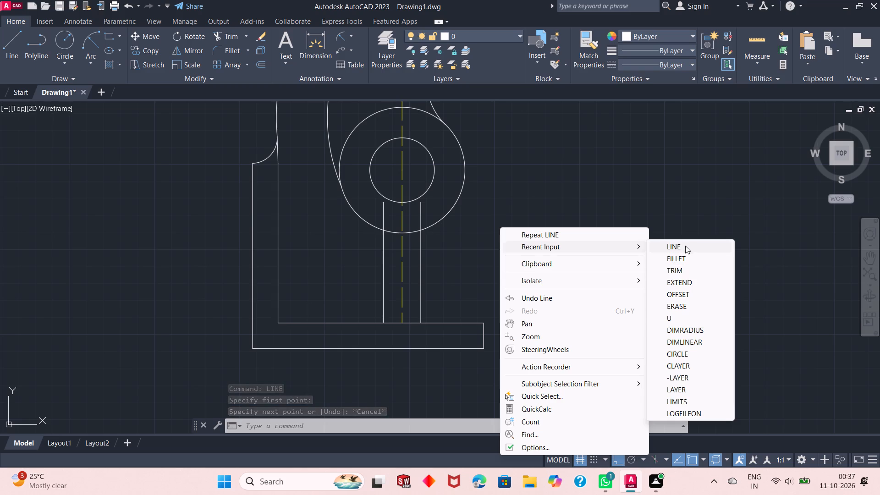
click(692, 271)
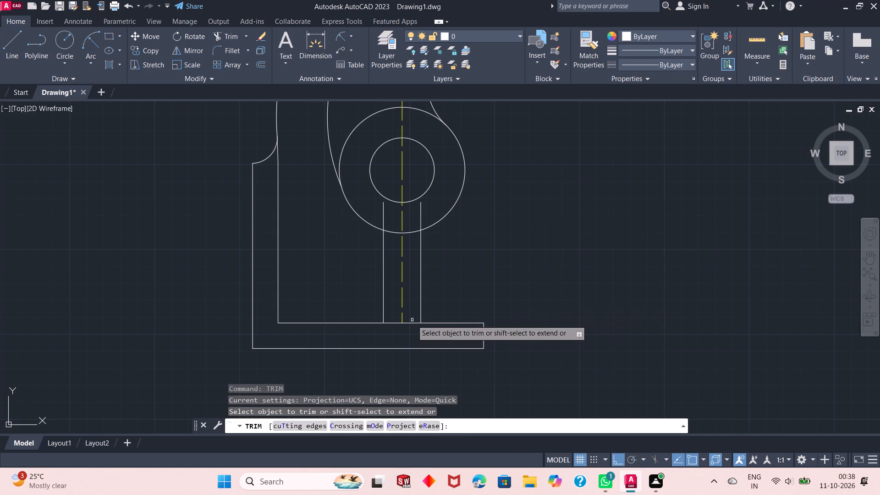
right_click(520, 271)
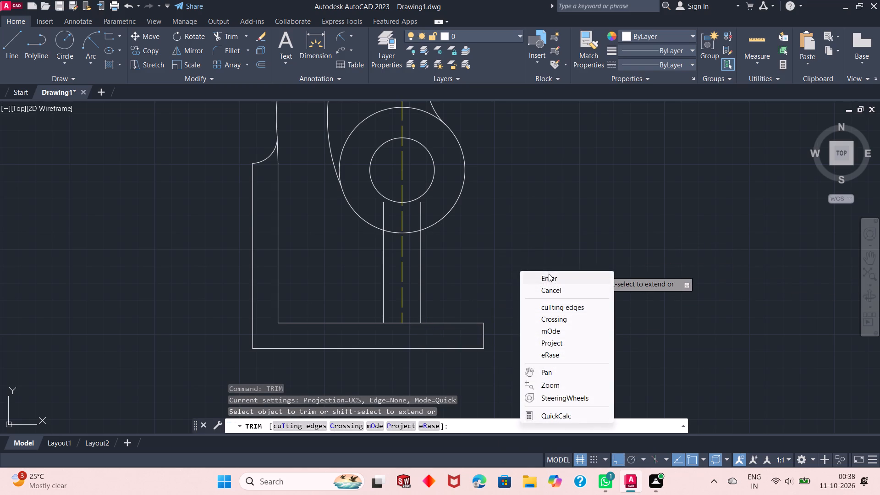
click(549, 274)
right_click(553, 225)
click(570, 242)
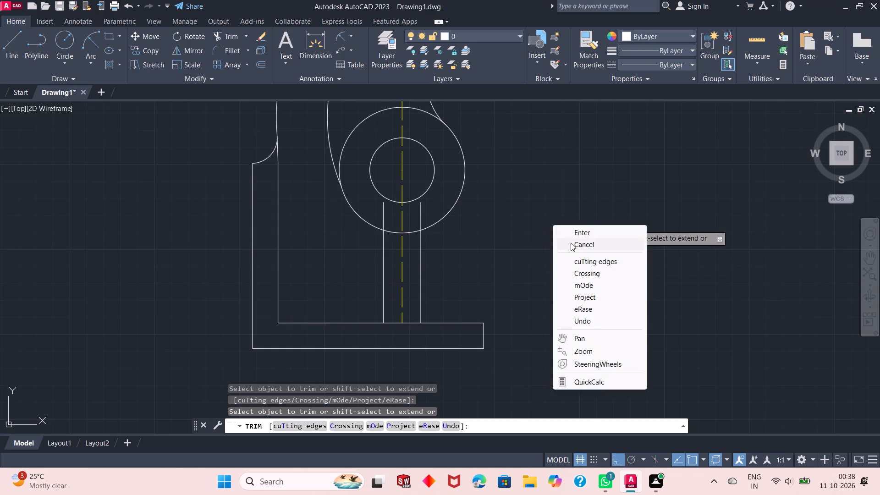
Fillet the stem's right edge and the base's top edge with a radius of 10.
right_click(557, 199)
click(592, 220)
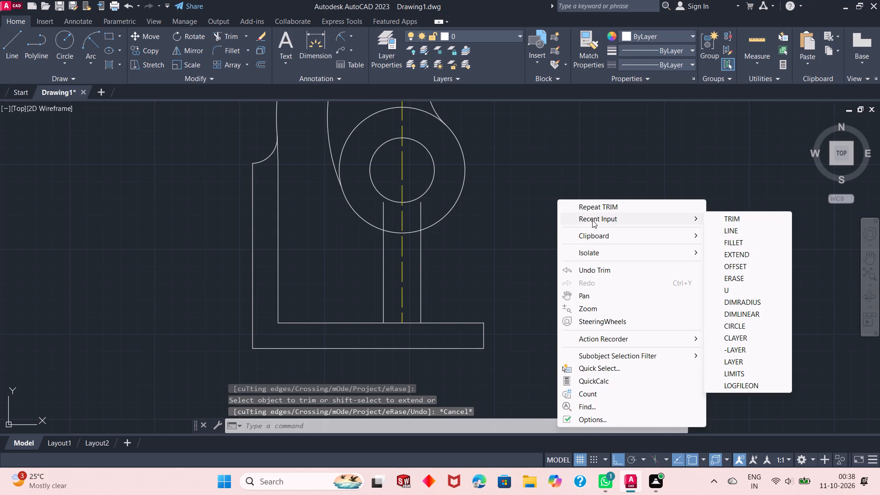
click(763, 240)
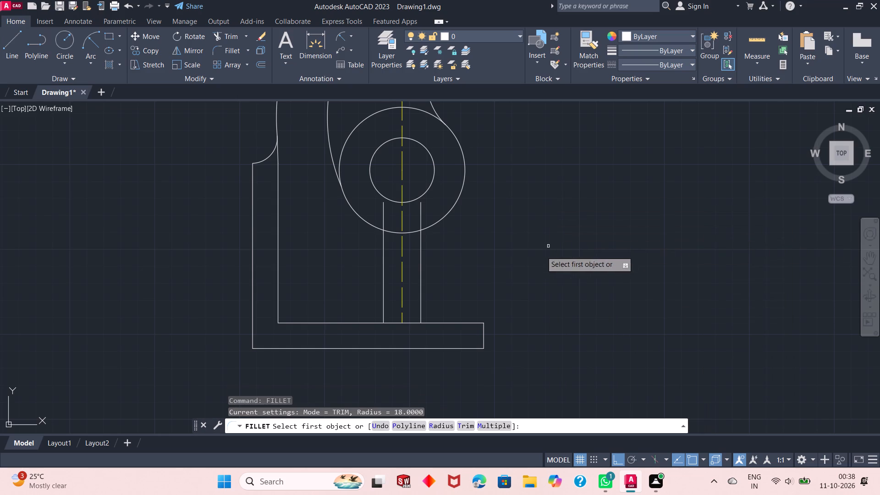
click(443, 428)
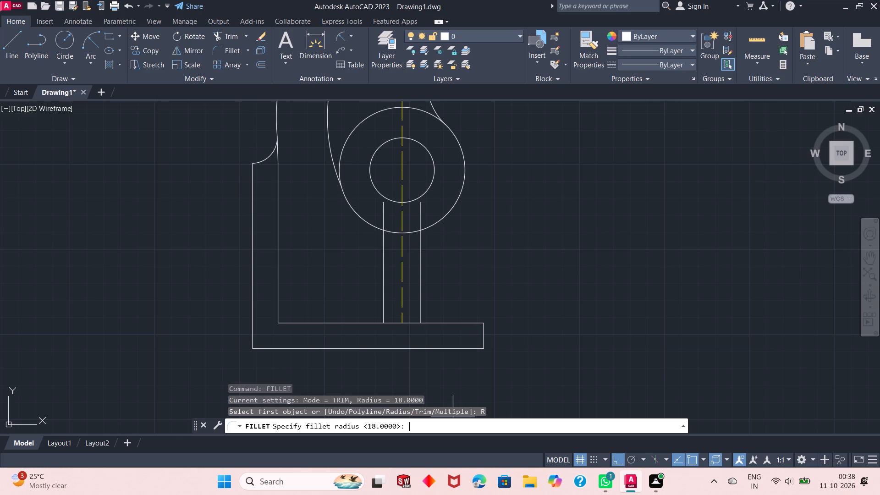
text(10)
key(Return)
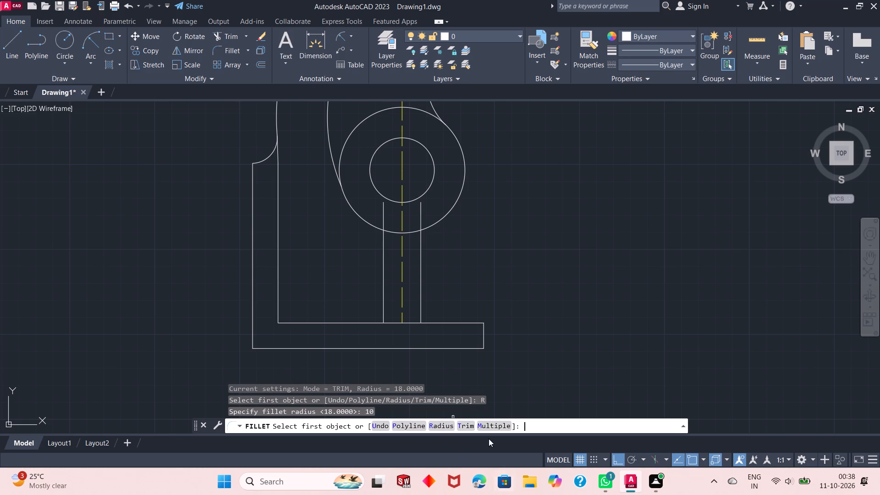
click(421, 320)
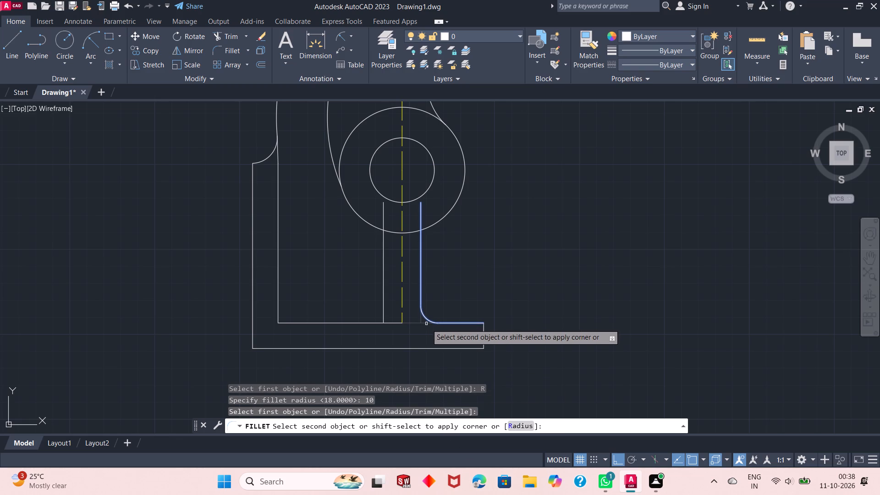
click(428, 324)
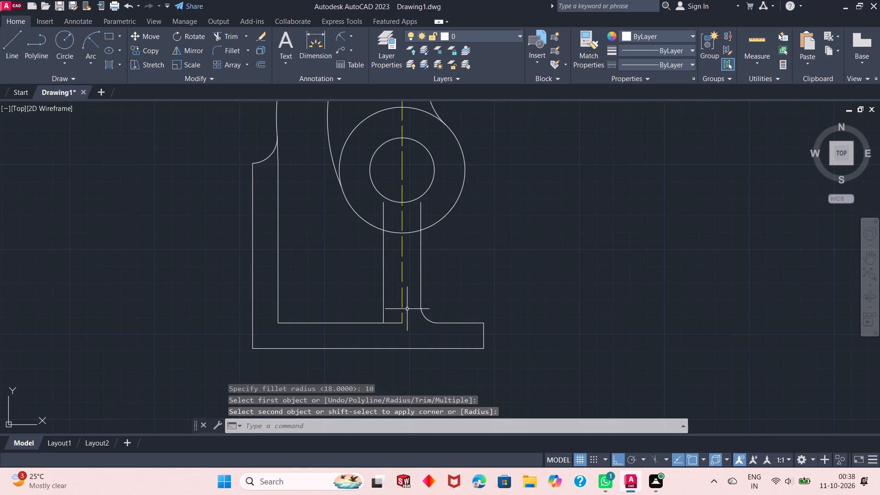
Fillet the stem's left edge and the base's top edge with the same radius of 10.
right_click(494, 245)
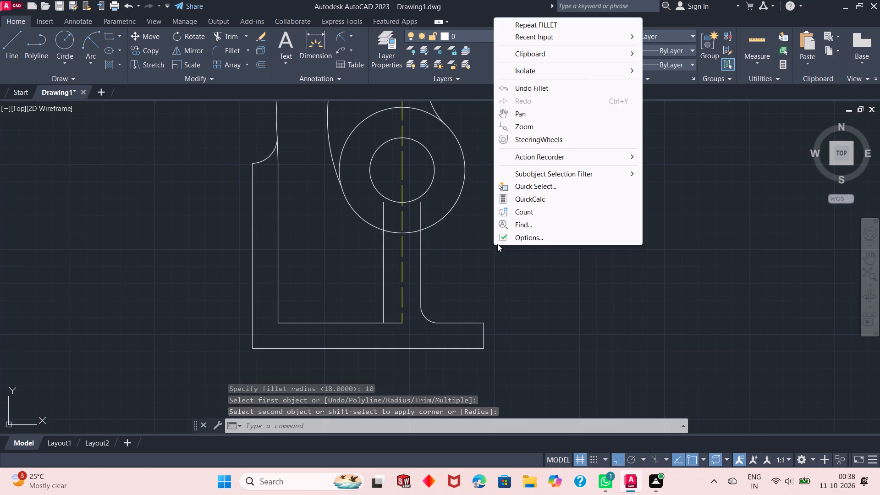
click(594, 27)
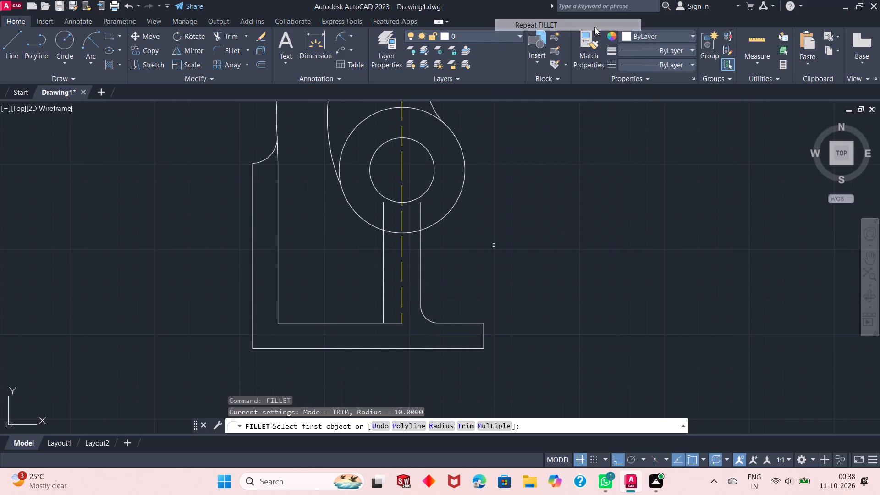
click(379, 324)
click(385, 316)
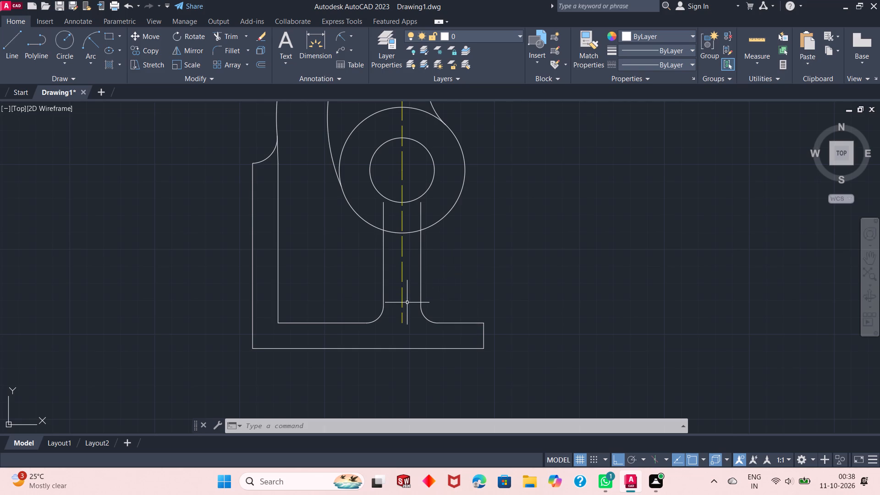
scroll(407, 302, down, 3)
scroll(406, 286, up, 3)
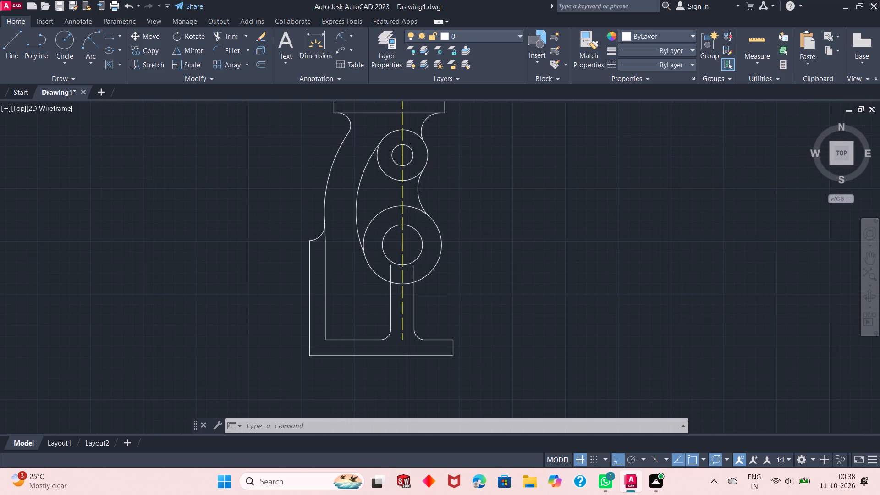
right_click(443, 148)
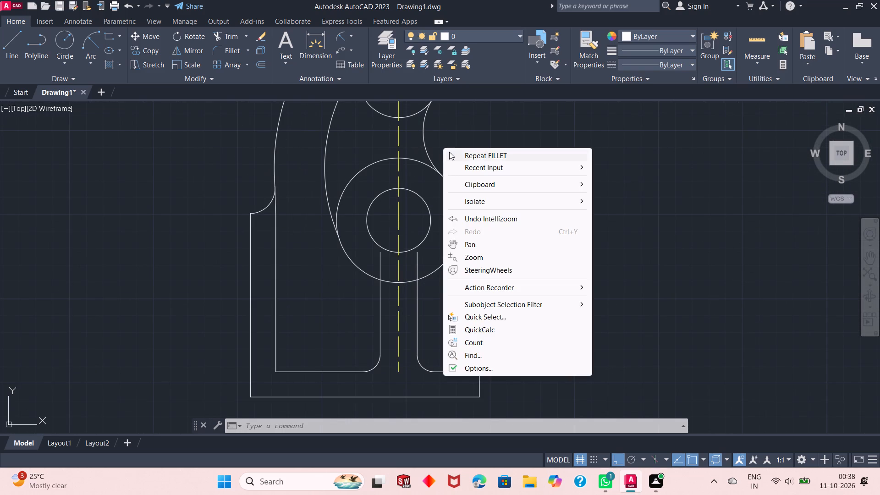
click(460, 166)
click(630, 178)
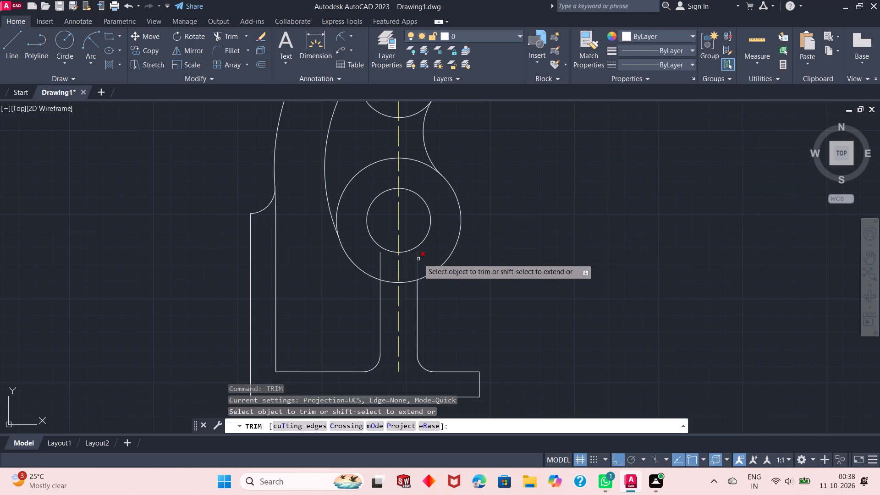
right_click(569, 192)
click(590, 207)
Fillet the outer circle of the lower boss and the stem's left edge with a radius of 10.
right_click(543, 165)
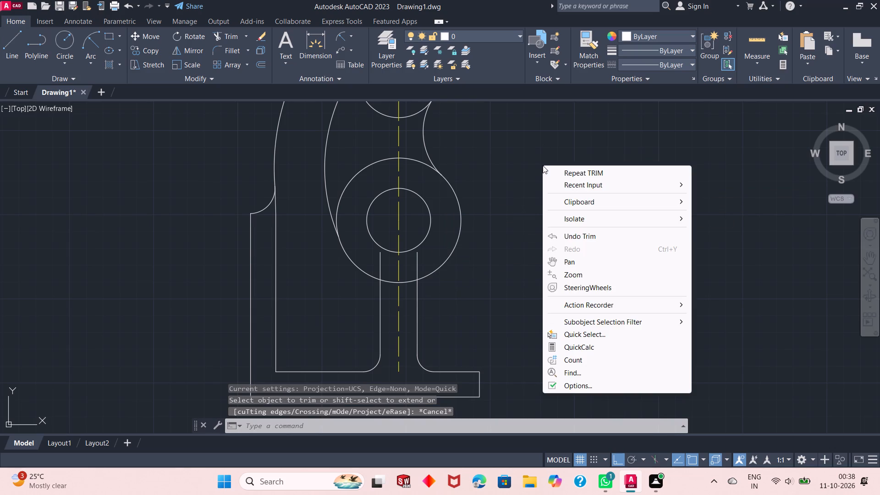
click(581, 180)
click(731, 196)
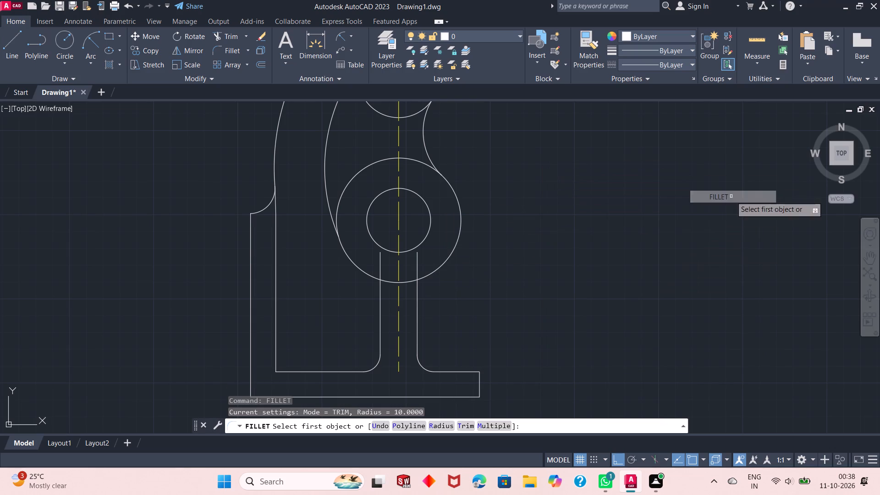
click(377, 279)
click(380, 286)
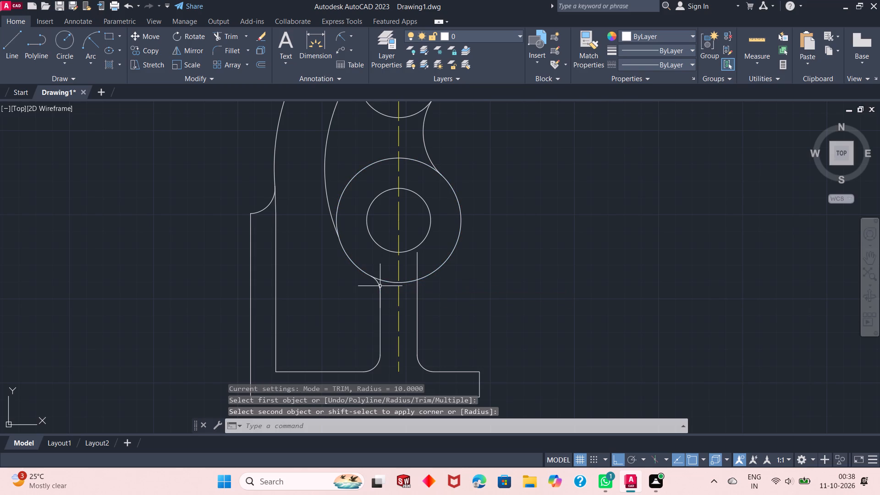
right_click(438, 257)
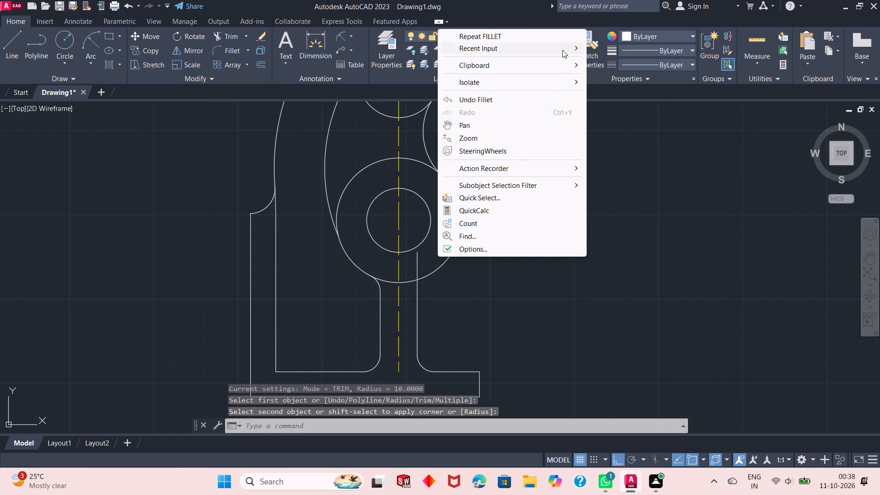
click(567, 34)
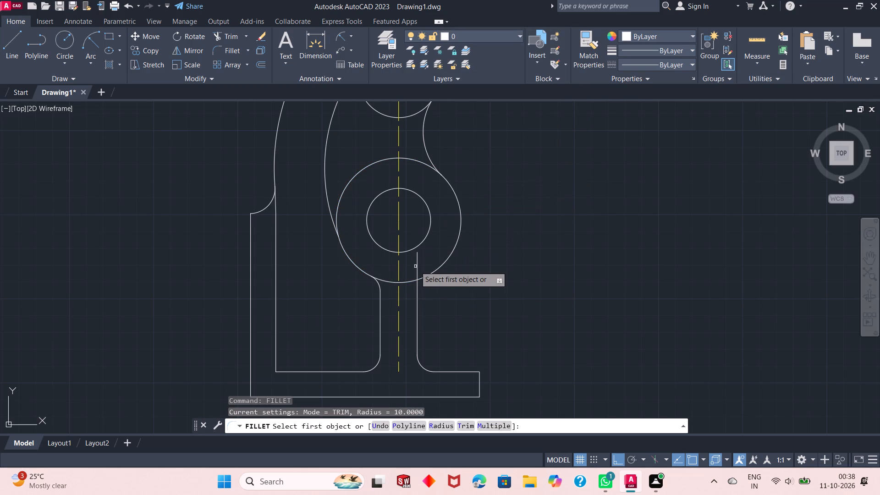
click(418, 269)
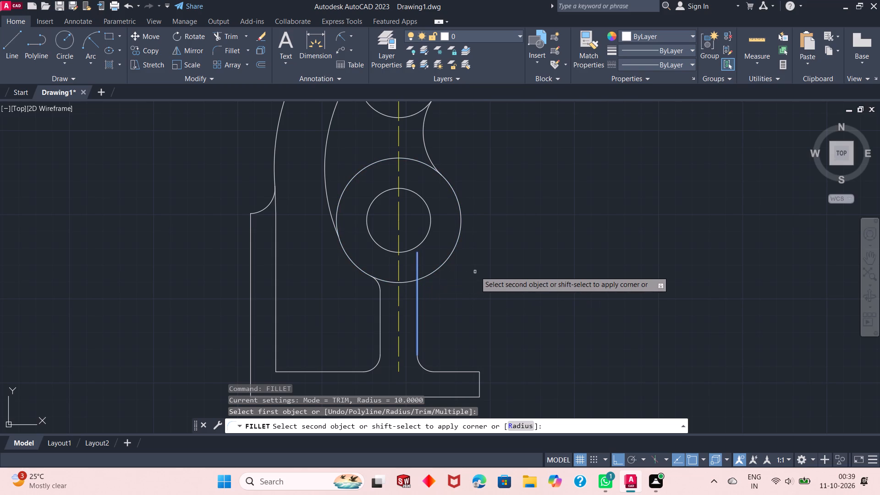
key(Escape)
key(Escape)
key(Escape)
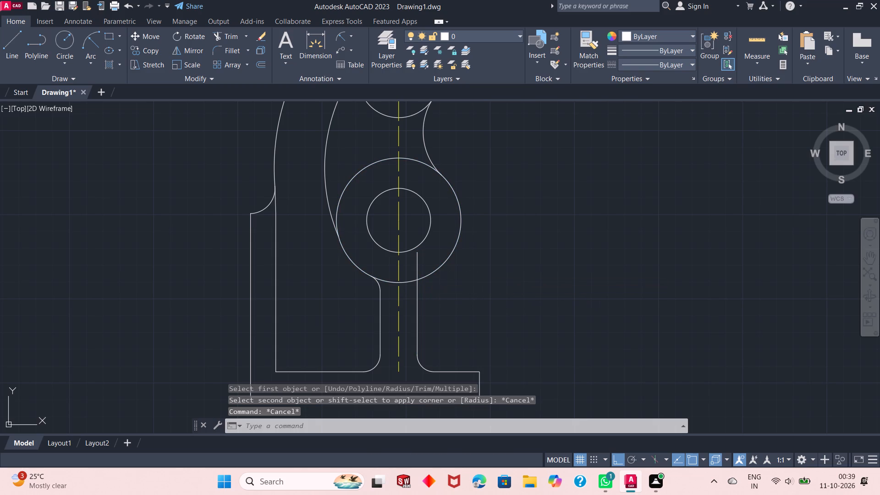
Fillet the stem's right edge and the outer circle of the lower boss with a radius of 10.
right_click(492, 159)
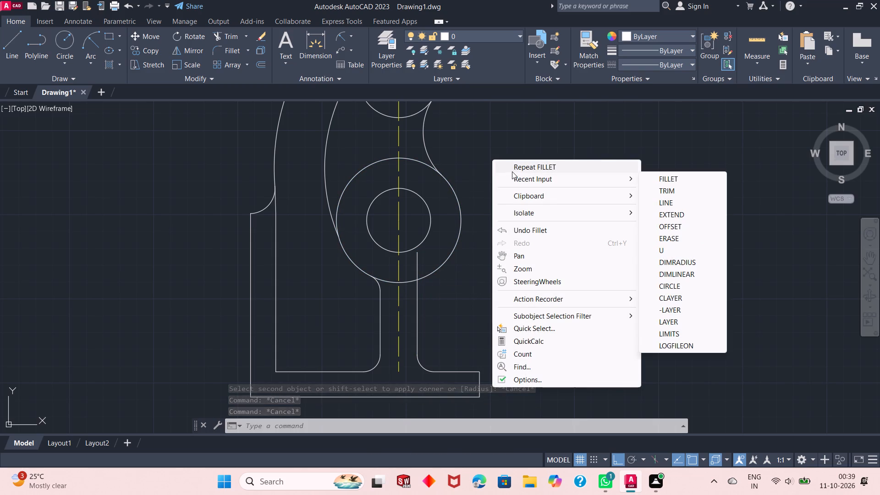
click(516, 169)
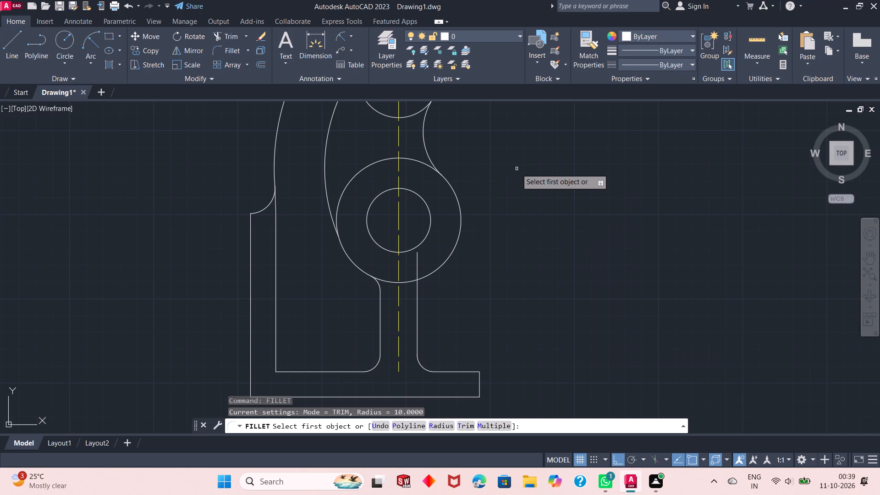
click(418, 314)
click(429, 273)
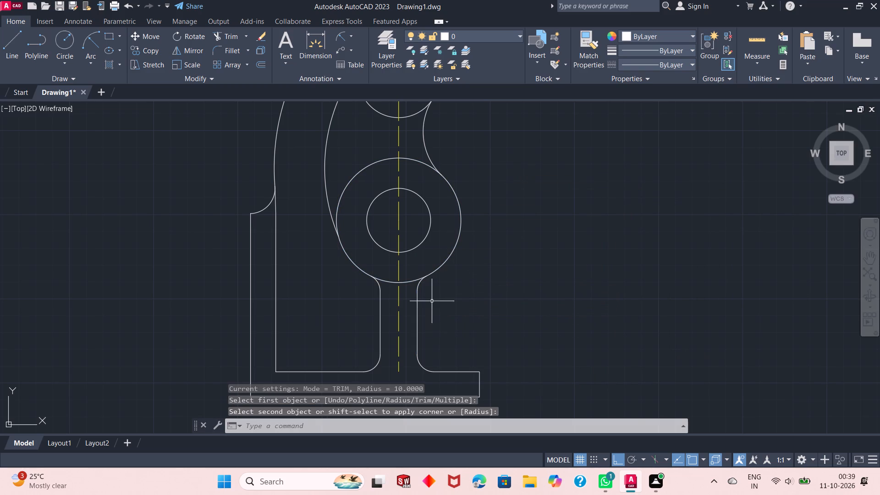
Fillet the inner corner of the L-shaped base, between its vertical leg and top edge, with a radius of 10.
right_click(510, 155)
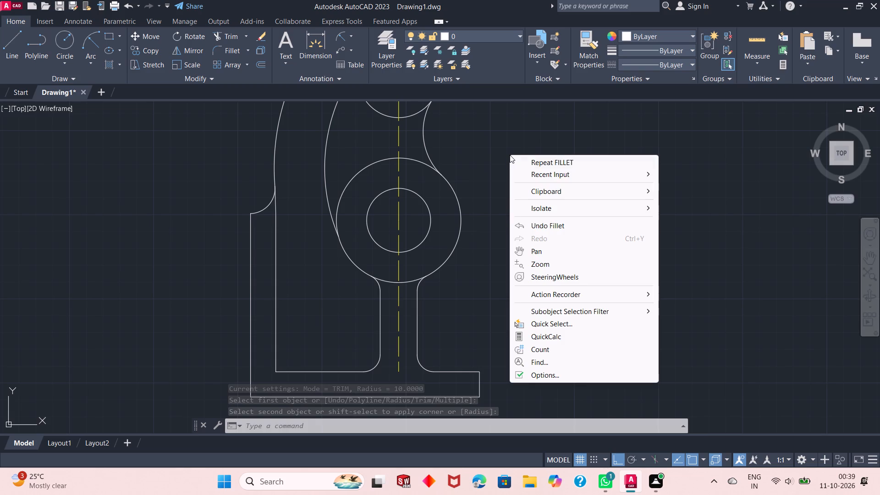
click(537, 159)
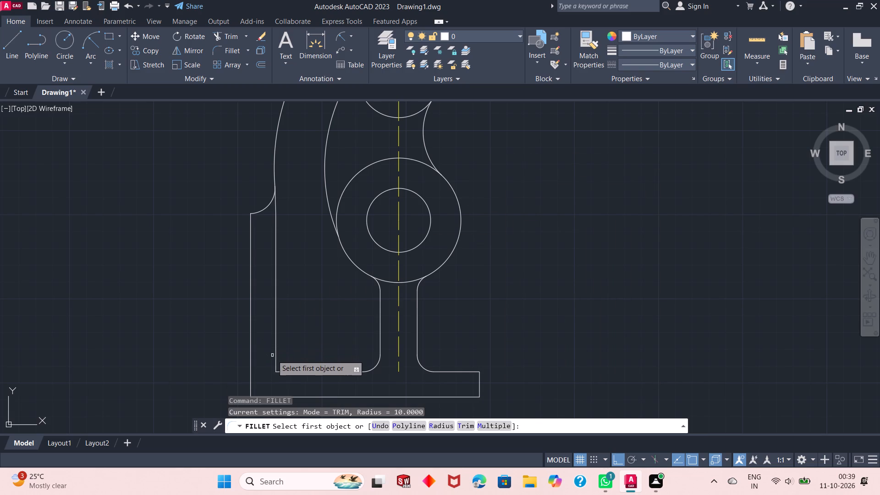
click(275, 358)
click(286, 371)
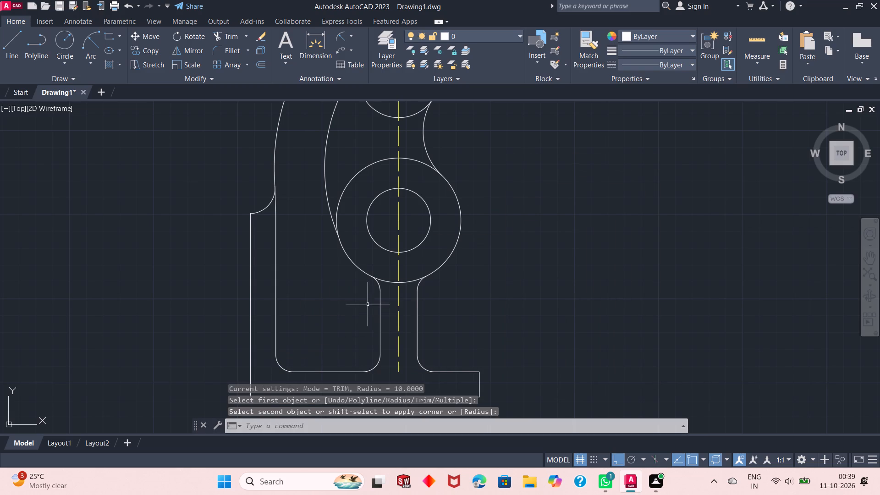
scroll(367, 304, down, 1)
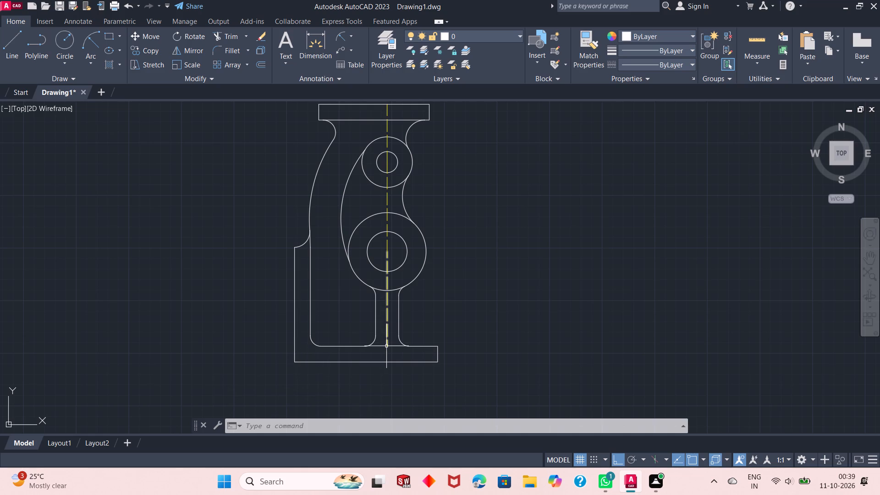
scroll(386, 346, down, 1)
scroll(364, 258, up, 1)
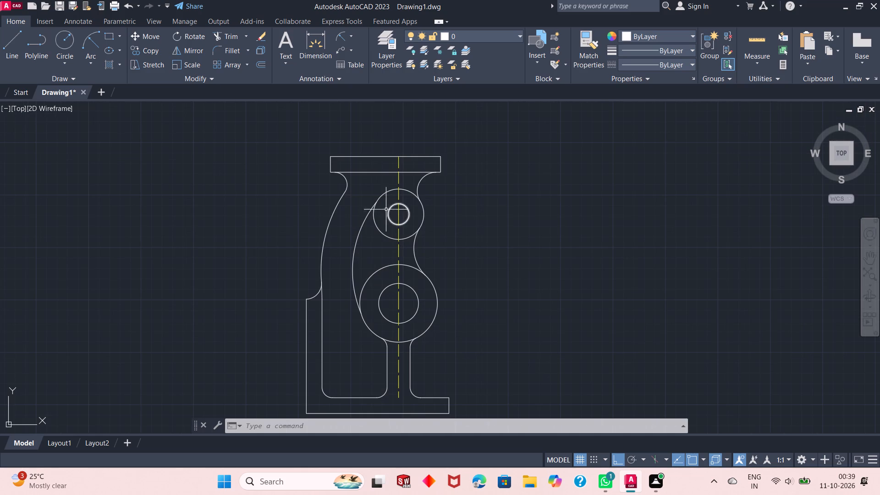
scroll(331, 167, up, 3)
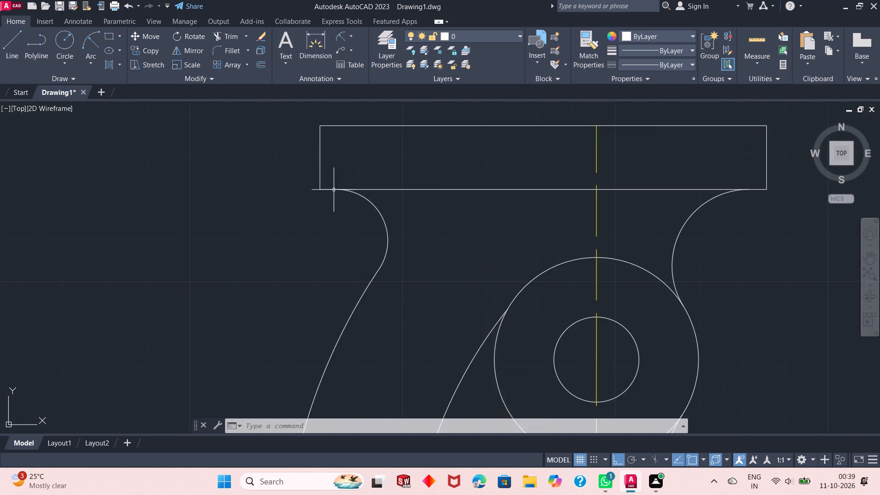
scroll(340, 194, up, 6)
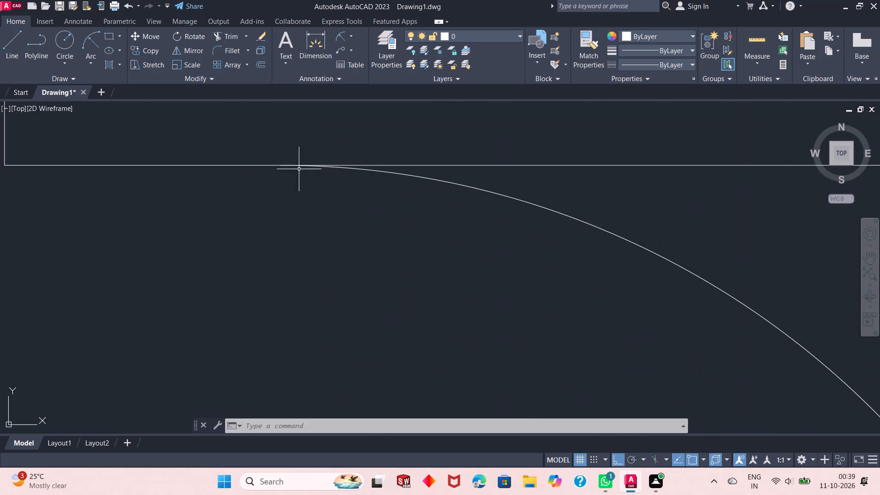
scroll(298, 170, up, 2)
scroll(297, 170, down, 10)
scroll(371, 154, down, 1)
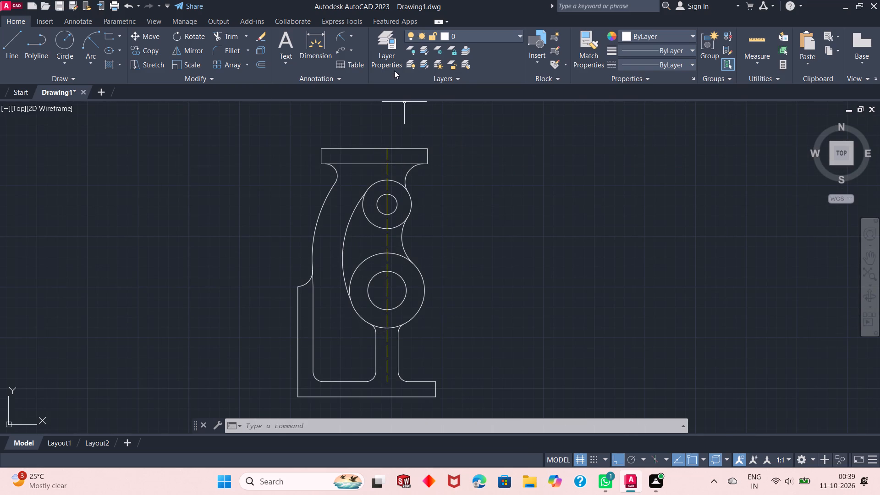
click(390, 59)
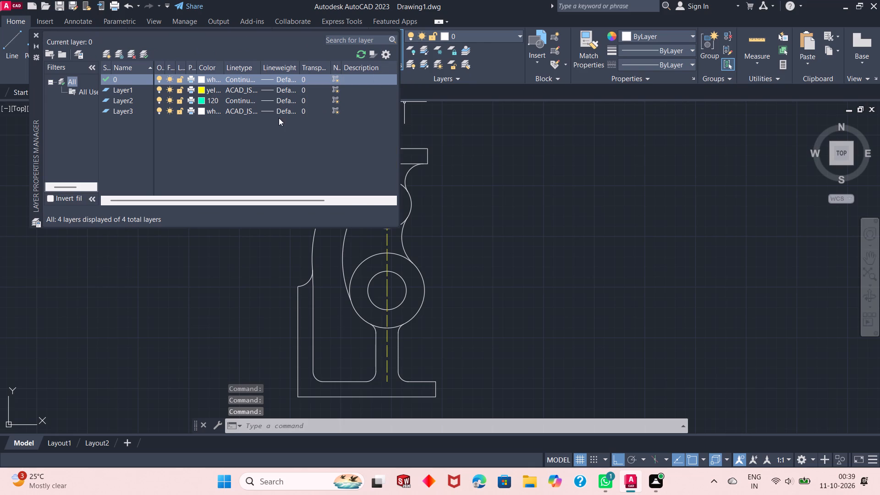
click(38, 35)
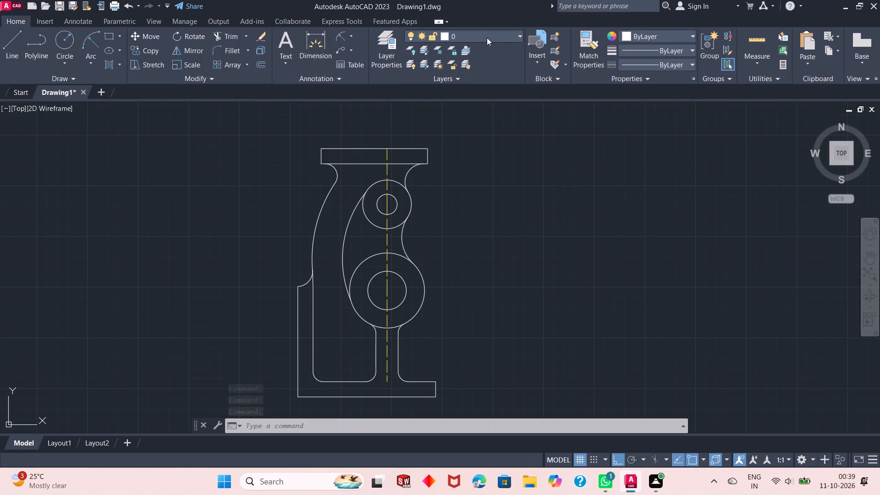
On Layer1, draw a horizontal centreline through the lower boss's centre, past its outer circle on the right and about 67 to the left.
click(488, 36)
click(478, 66)
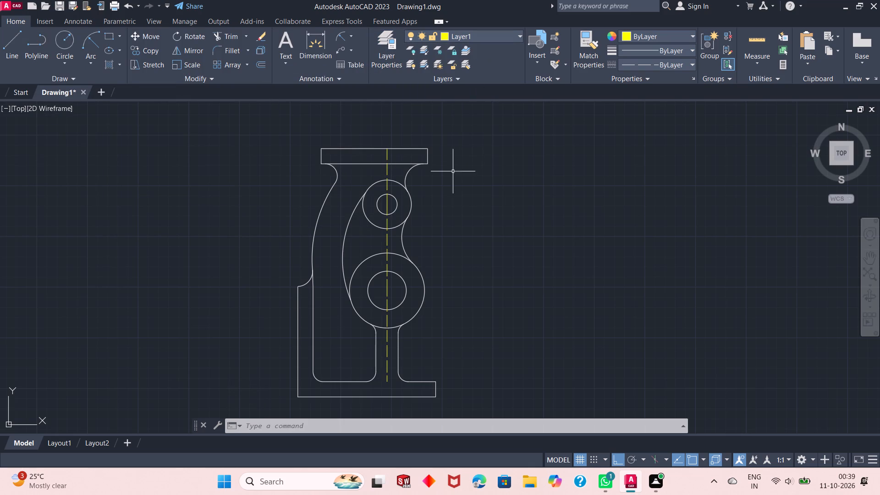
click(5, 49)
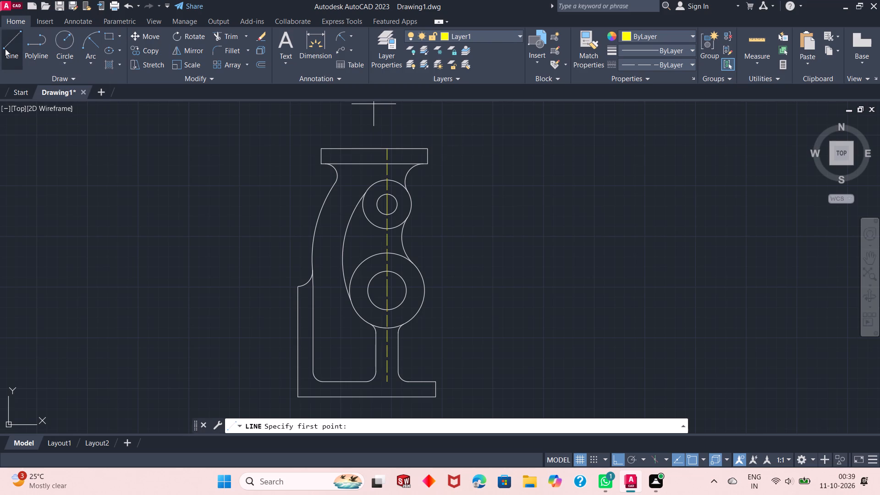
click(387, 290)
click(458, 287)
right_click(458, 287)
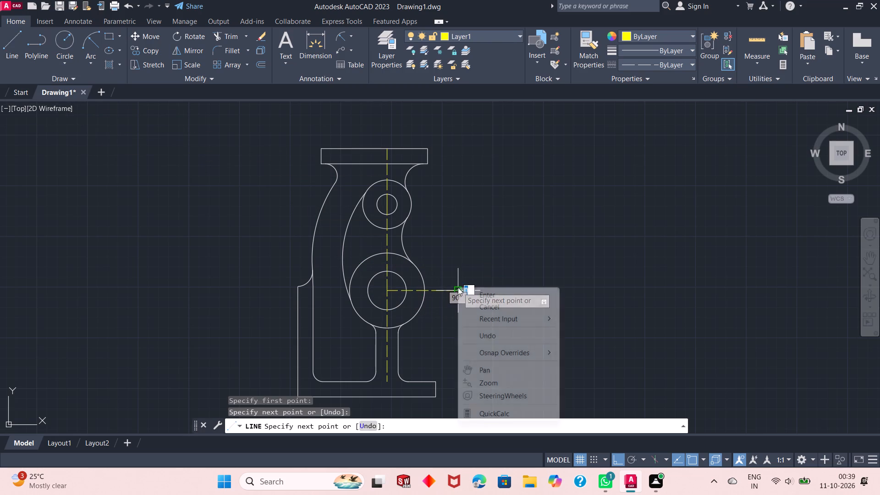
click(489, 292)
right_click(464, 207)
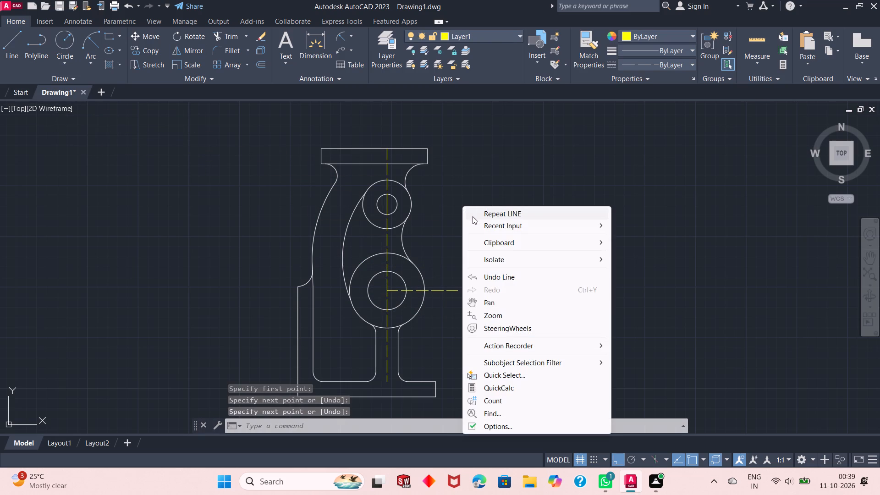
click(475, 214)
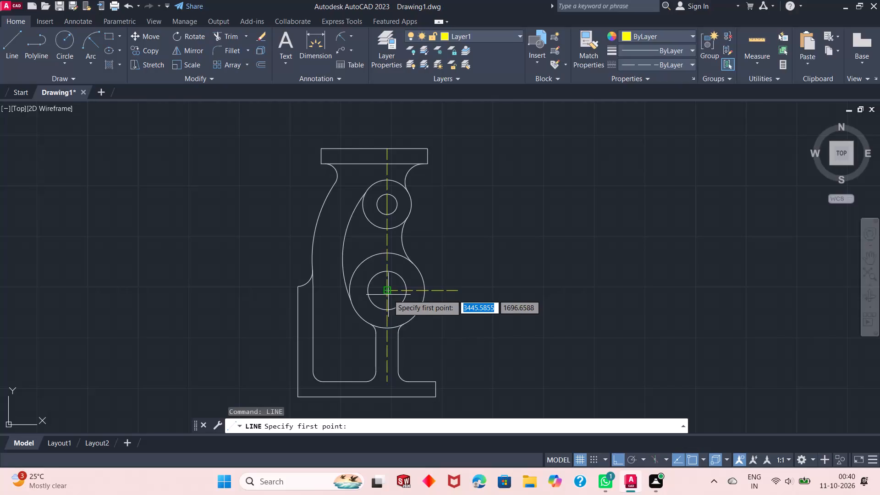
click(387, 291)
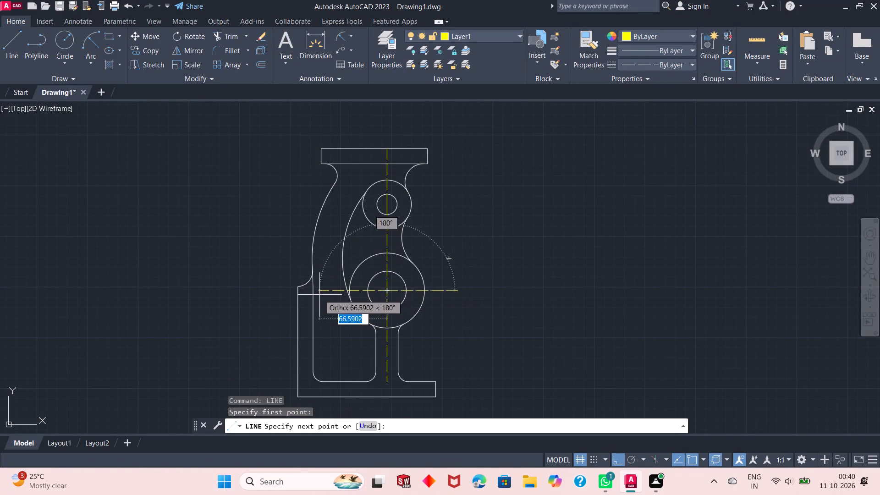
click(319, 295)
right_click(319, 295)
click(342, 301)
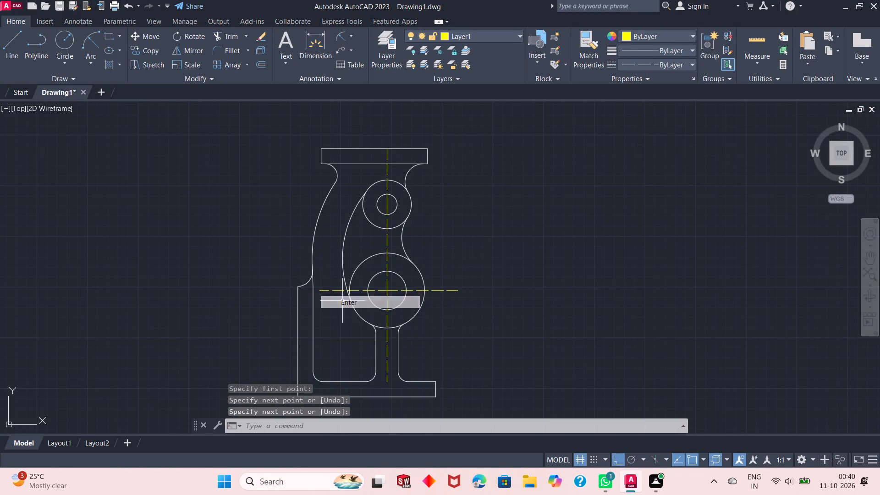
Draw a horizontal centreline from the upper boss's centre to just beyond its outer circle on the right.
right_click(466, 207)
click(485, 214)
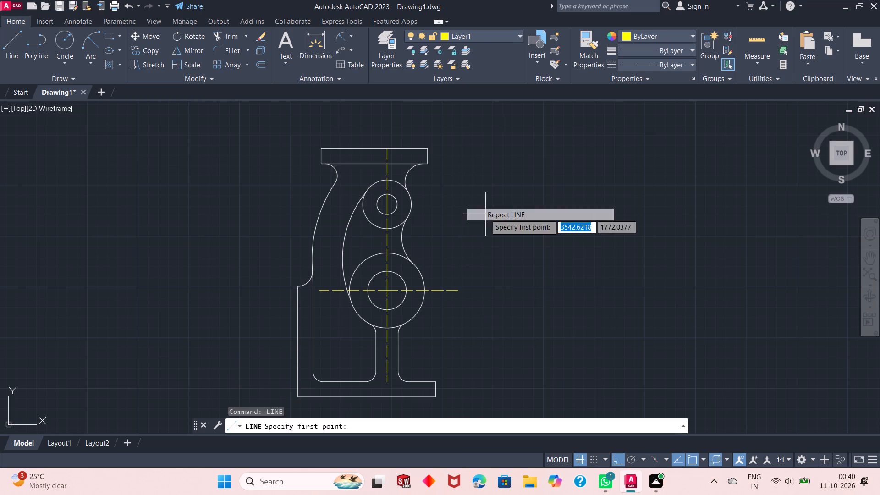
click(386, 203)
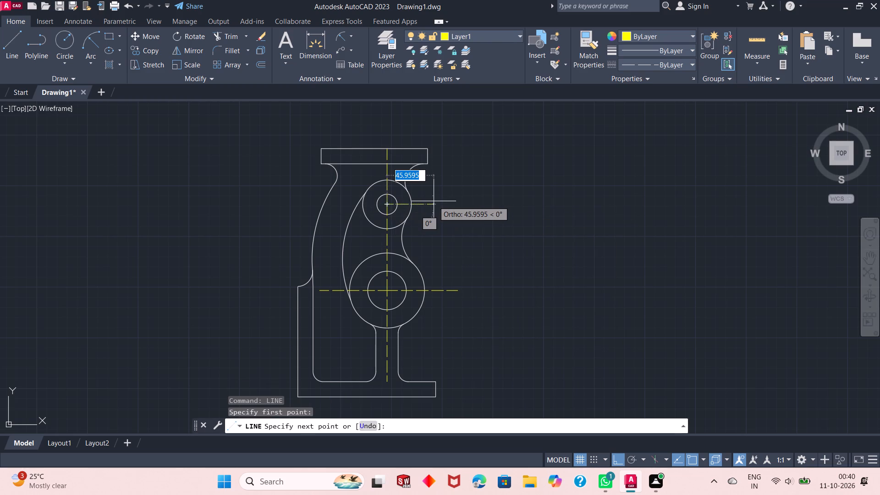
click(423, 204)
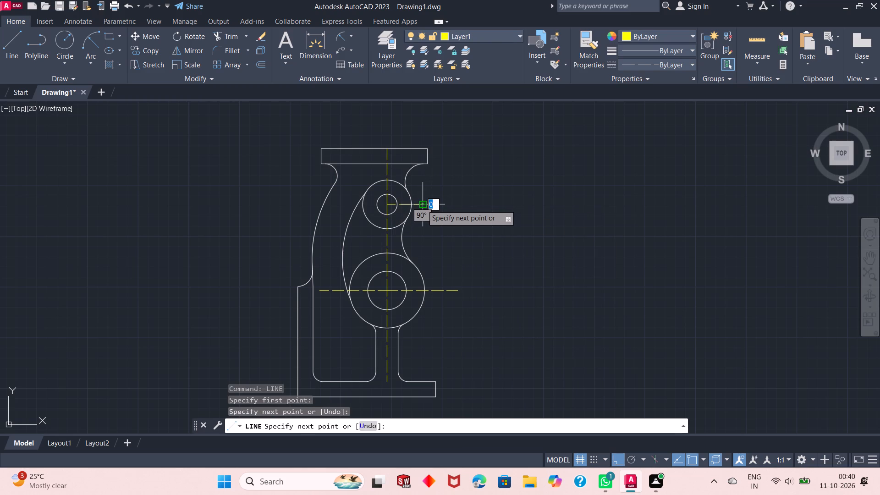
right_click(421, 205)
click(440, 215)
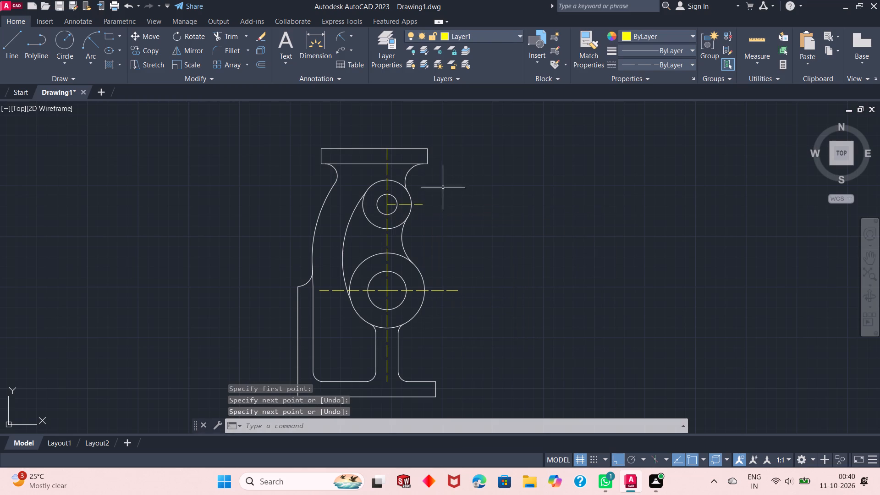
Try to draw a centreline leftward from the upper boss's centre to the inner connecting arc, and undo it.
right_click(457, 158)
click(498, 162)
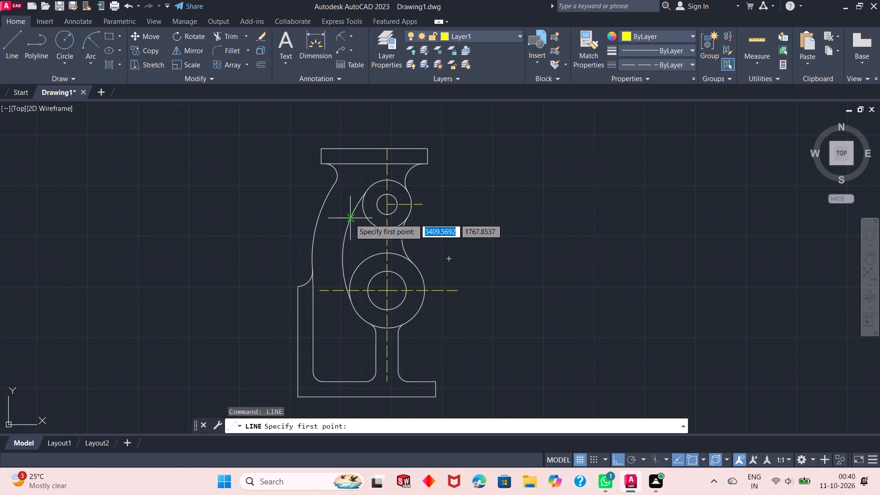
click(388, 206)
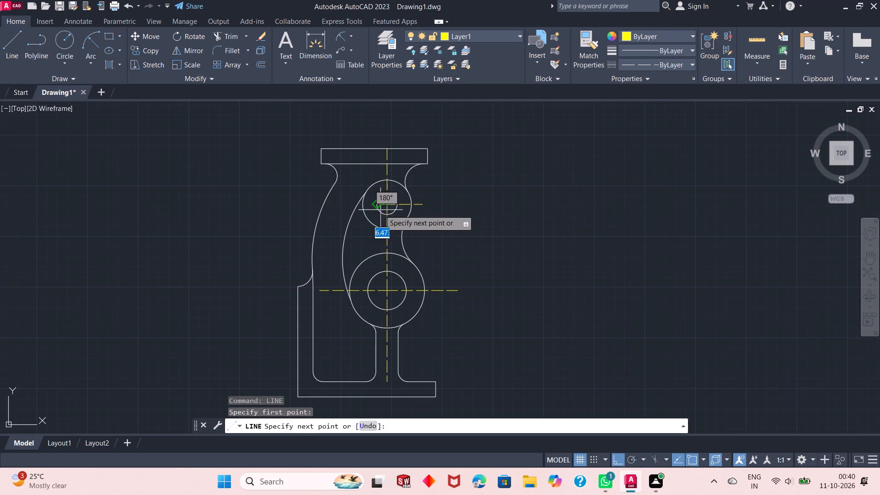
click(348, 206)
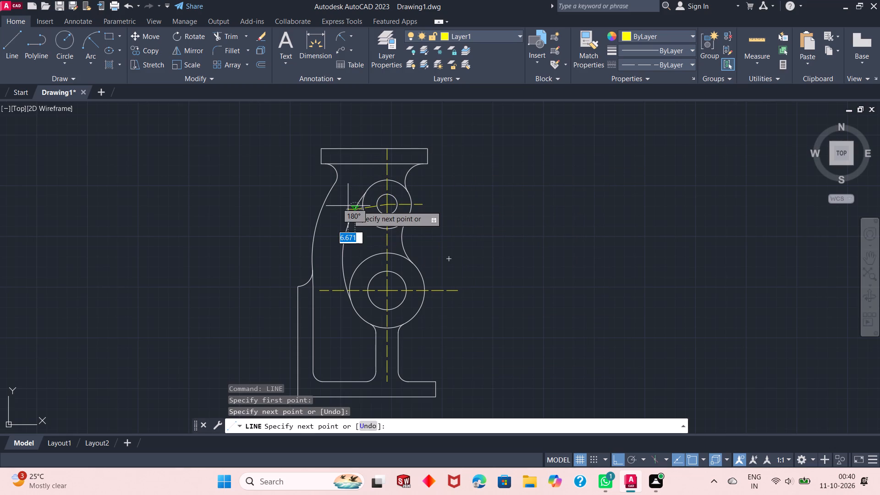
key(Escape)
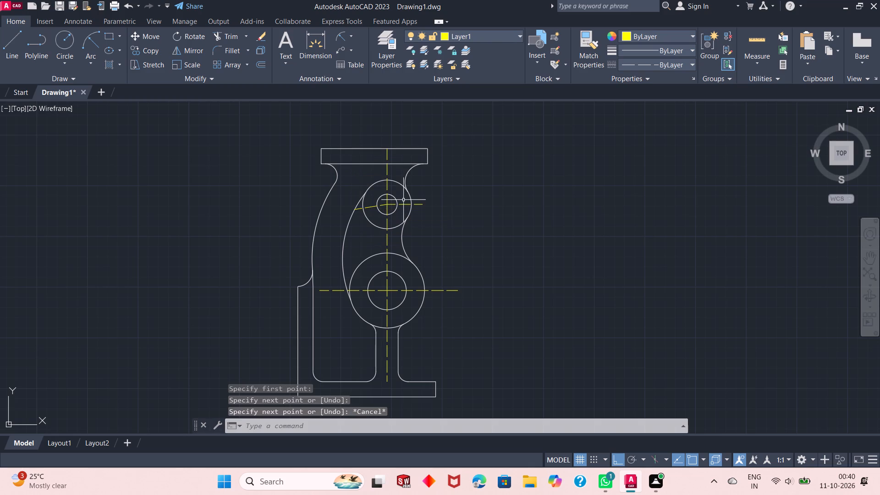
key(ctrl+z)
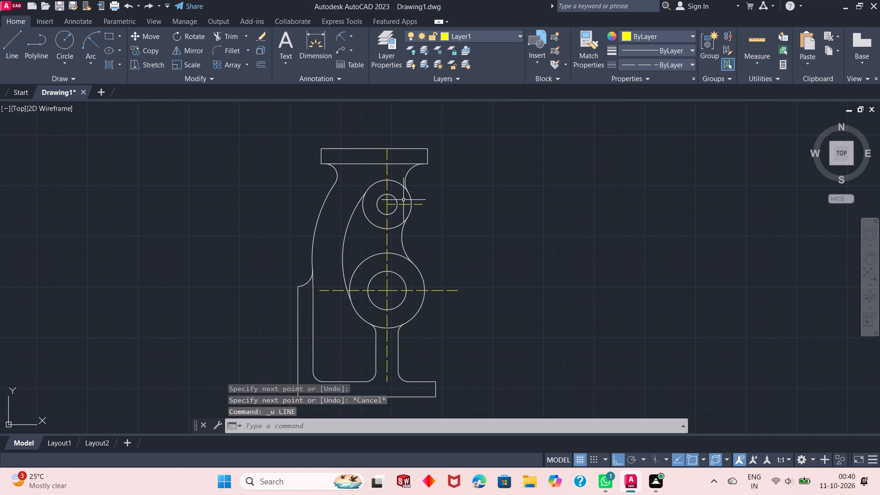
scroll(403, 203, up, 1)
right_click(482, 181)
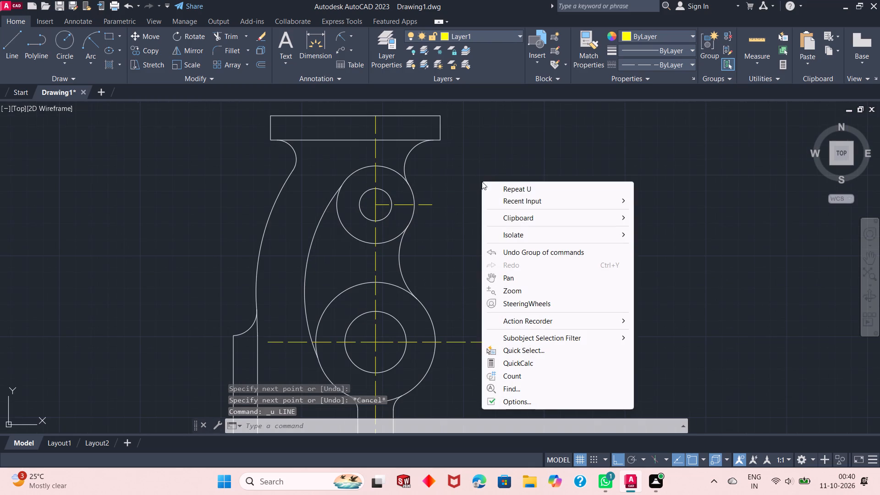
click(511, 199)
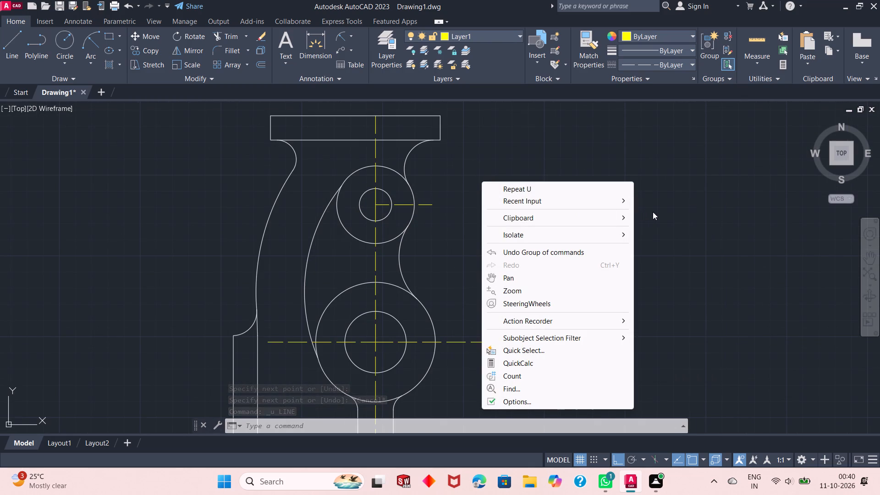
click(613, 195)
Draw a horizontal centreline about 44 long leftward from the upper boss's centre.
right_click(485, 181)
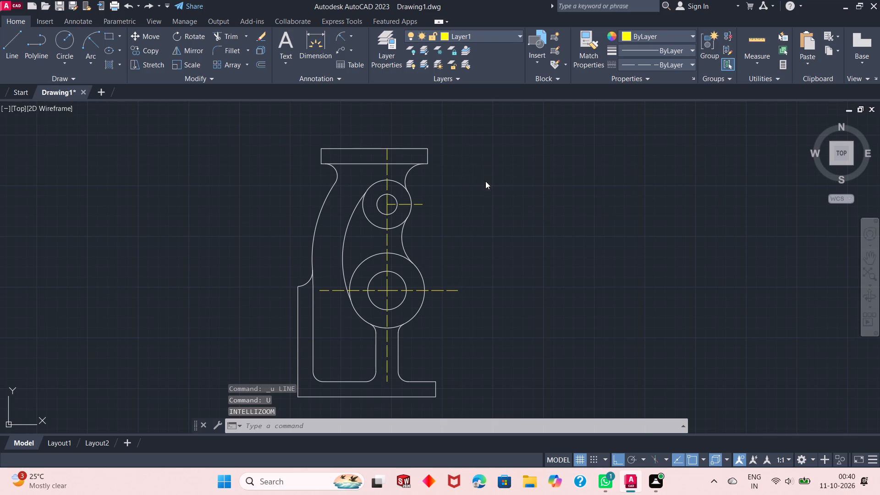
click(523, 201)
click(671, 211)
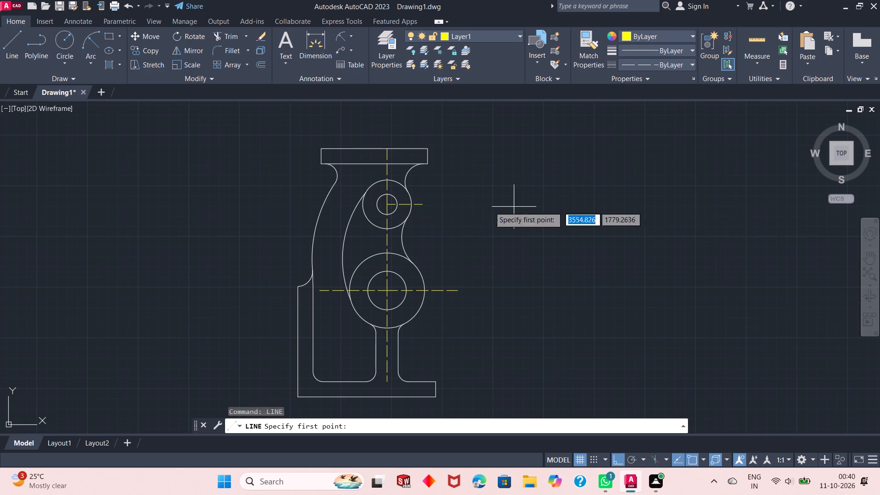
click(388, 206)
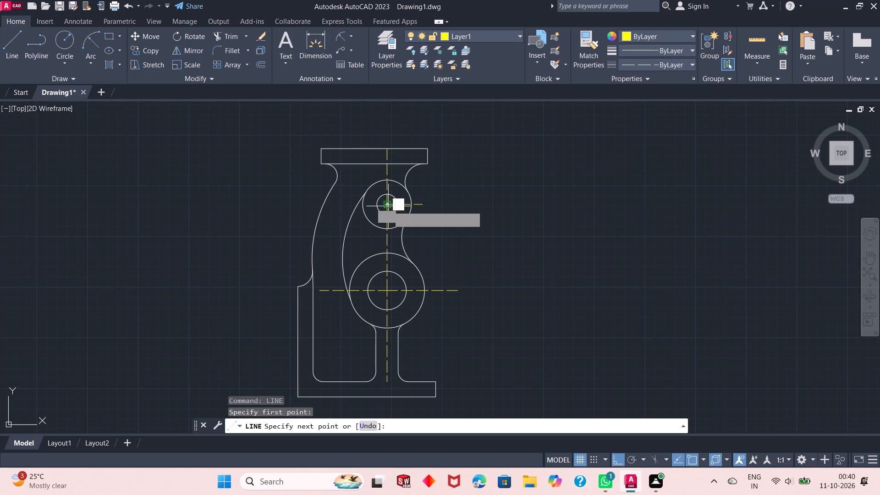
click(343, 209)
right_click(463, 157)
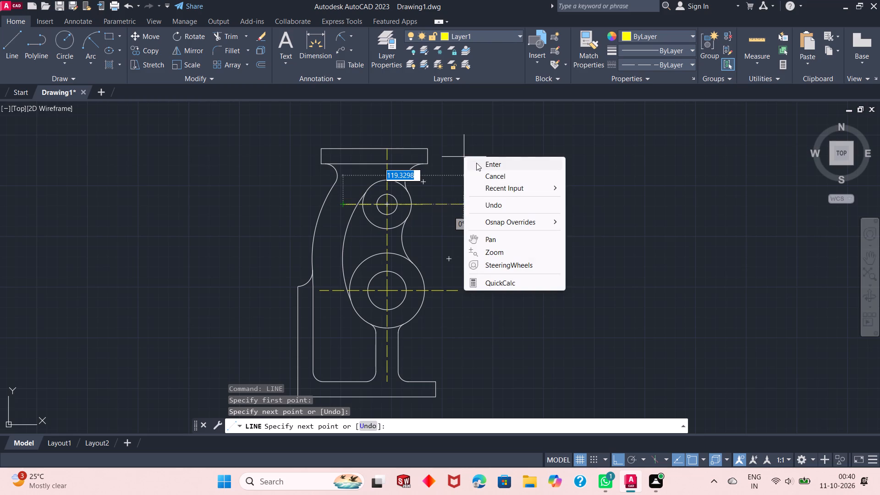
click(477, 163)
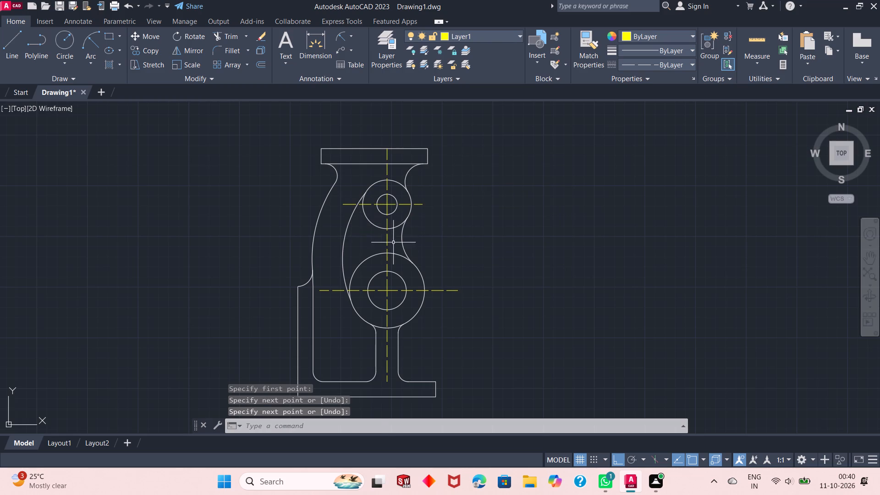
On Layer2, add a linear dimension for the upper bar's overall width, placed above the bar.
scroll(393, 245, up, 2)
scroll(377, 208, down, 2)
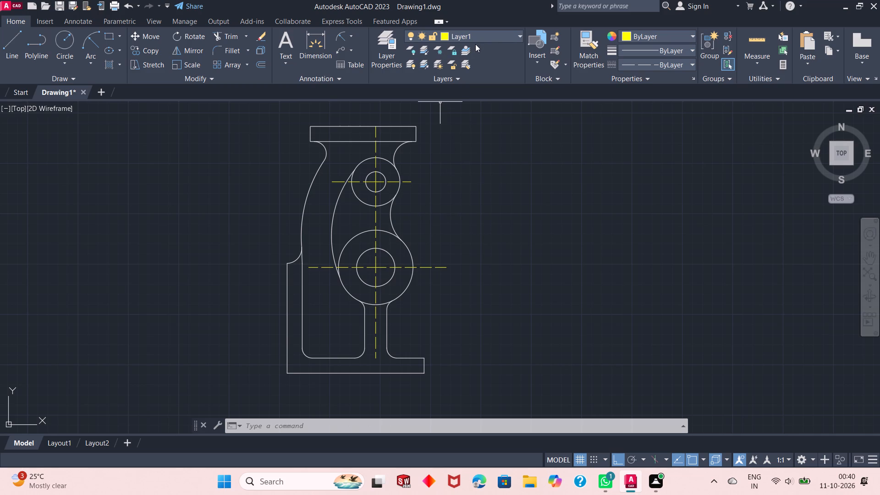
click(487, 38)
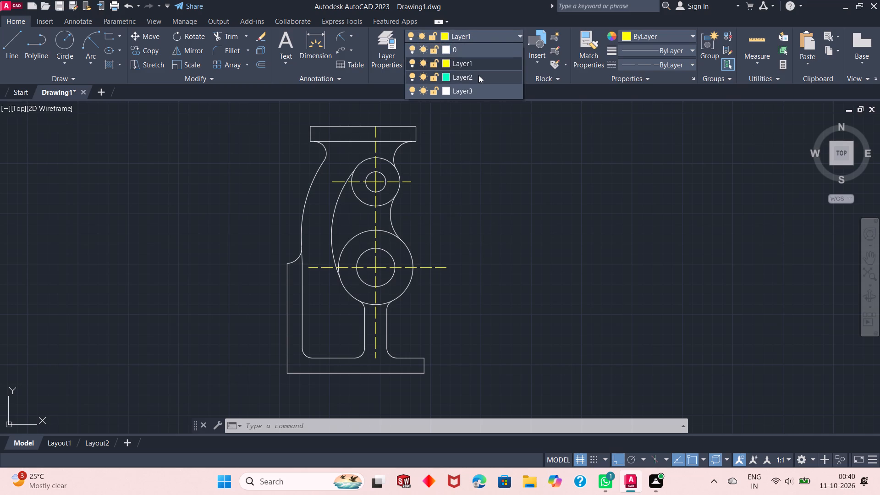
click(478, 75)
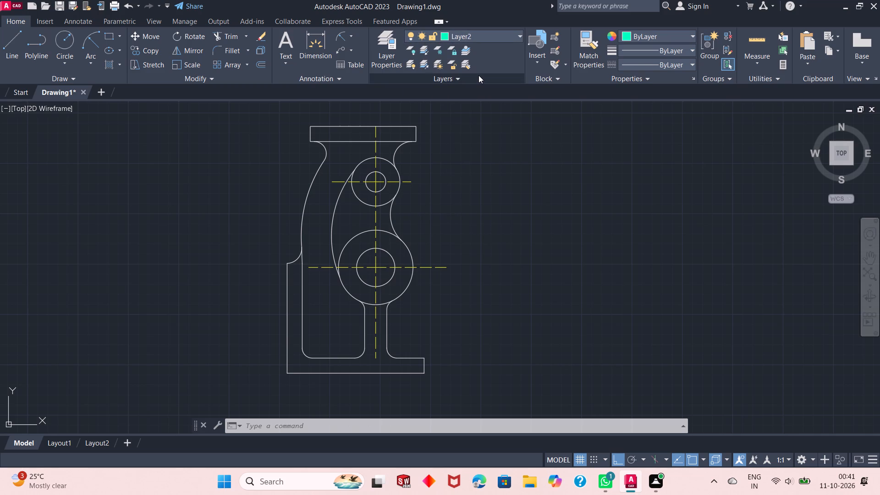
scroll(459, 204, down, 1)
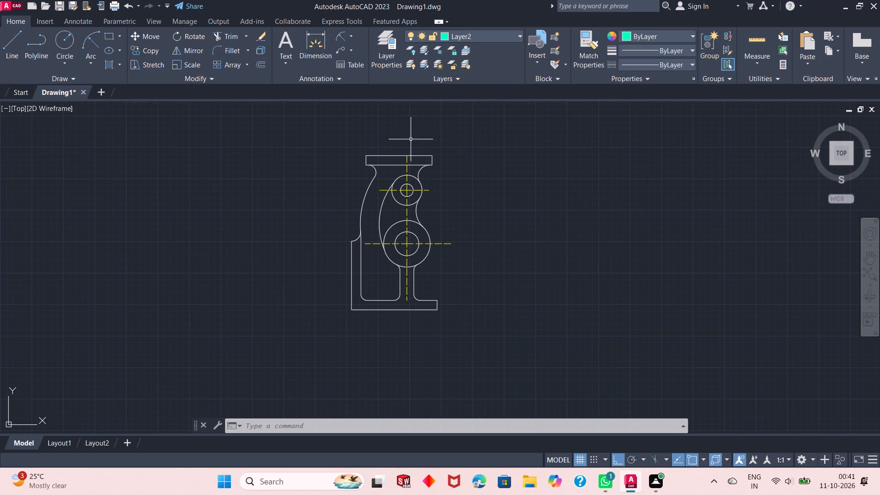
scroll(411, 139, up, 2)
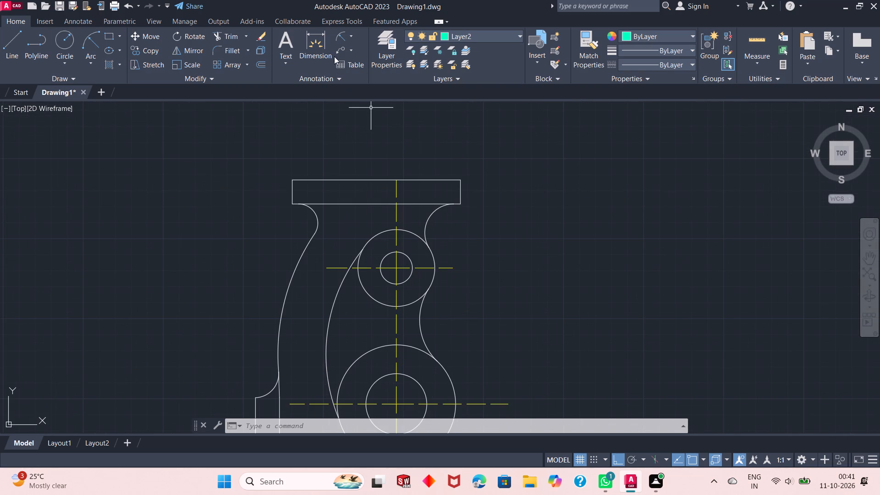
click(352, 38)
click(359, 53)
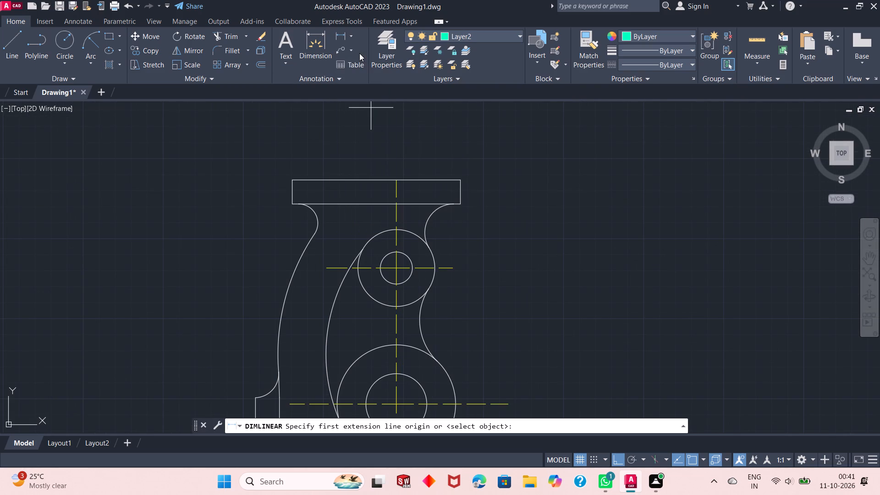
click(294, 179)
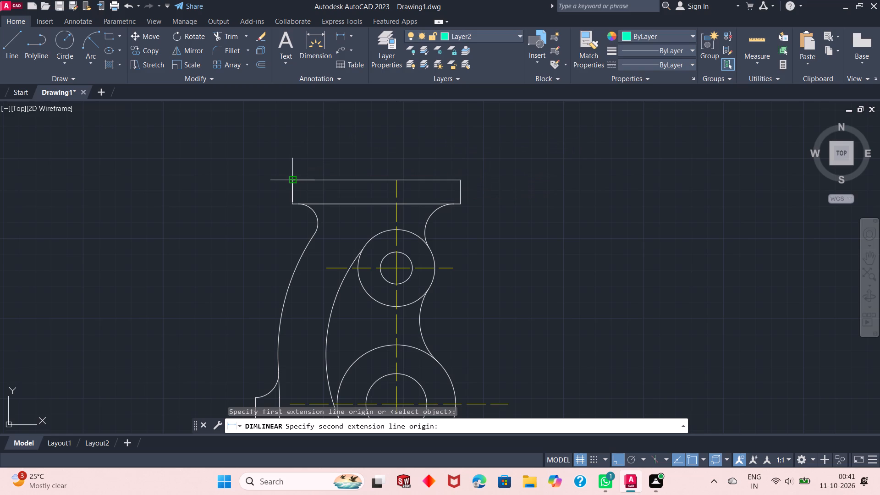
click(462, 180)
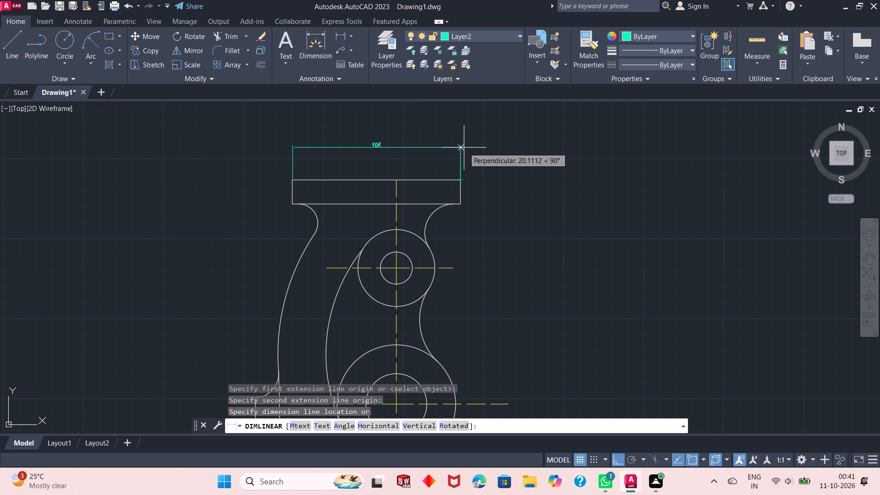
click(465, 145)
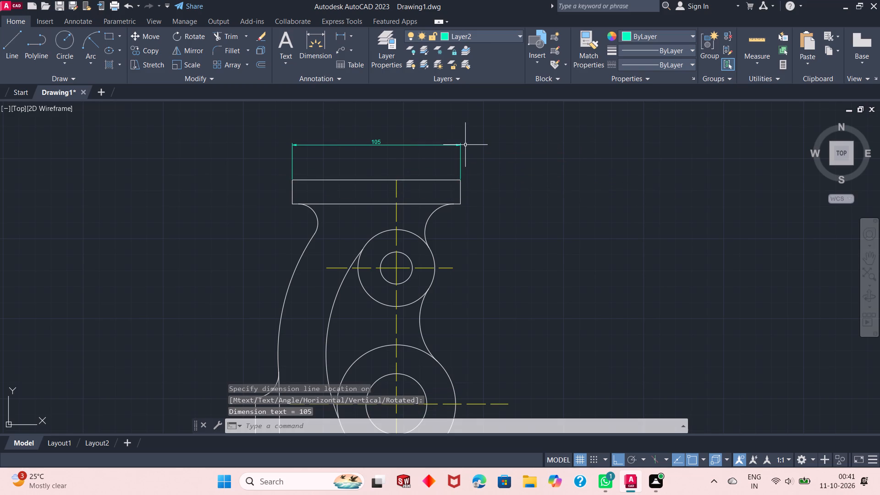
Modify the ISO-25 dimension style to a text height of 5 and set the style current.
key(d)
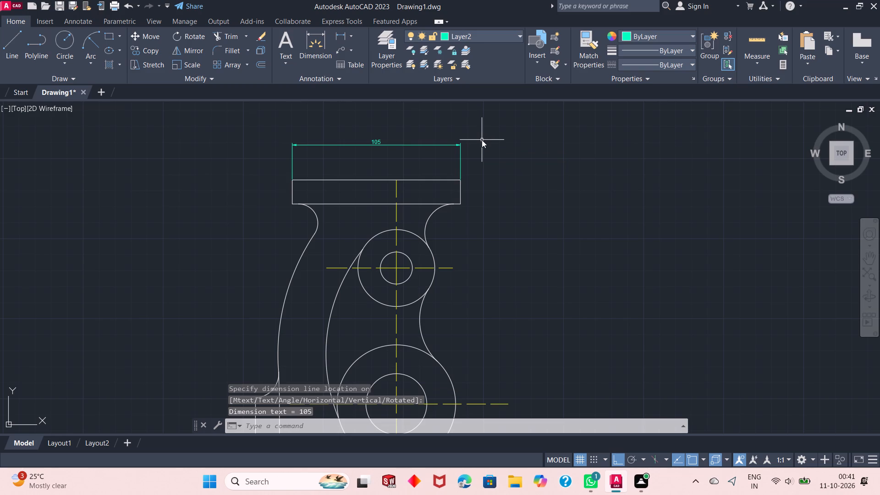
key(Return)
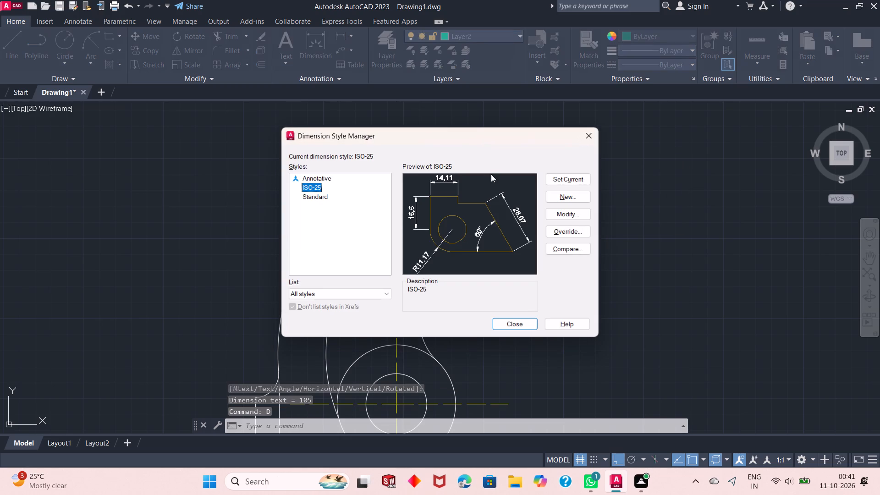
click(566, 209)
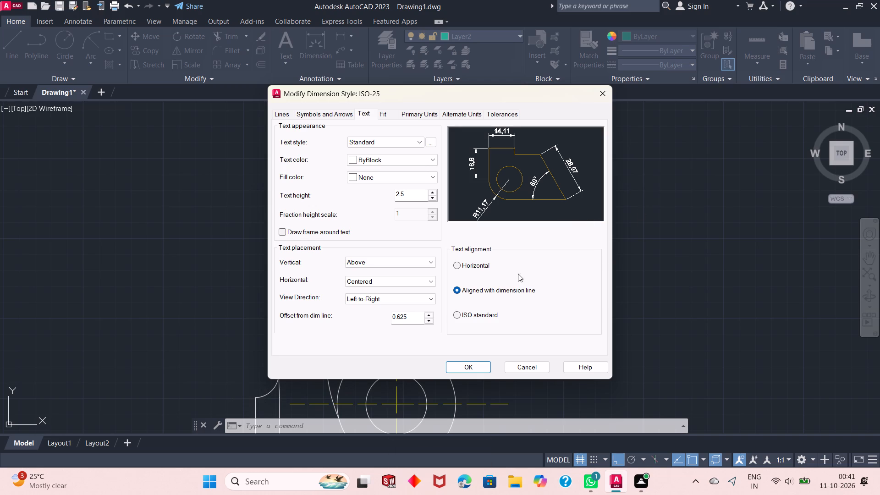
double_click(403, 192)
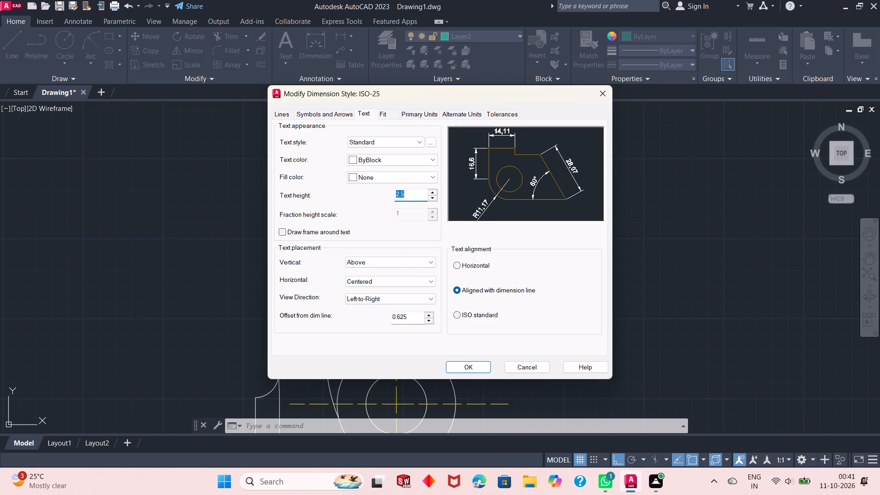
key(5)
key(Return)
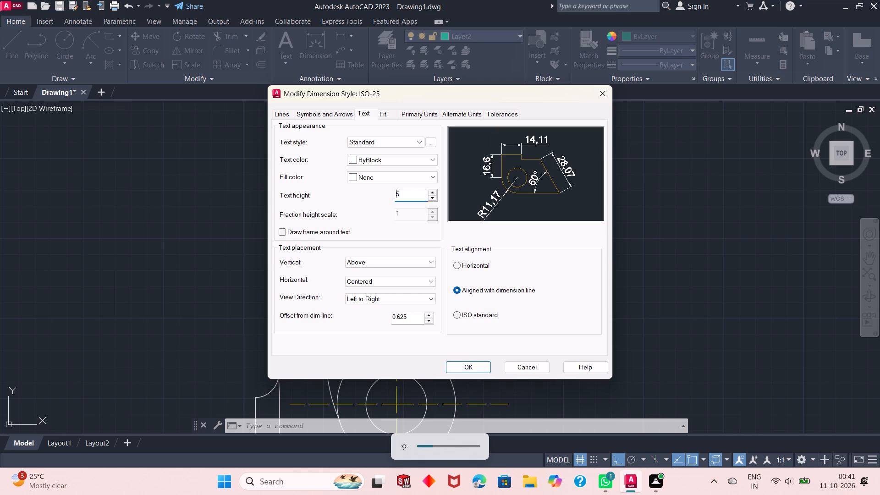
click(476, 366)
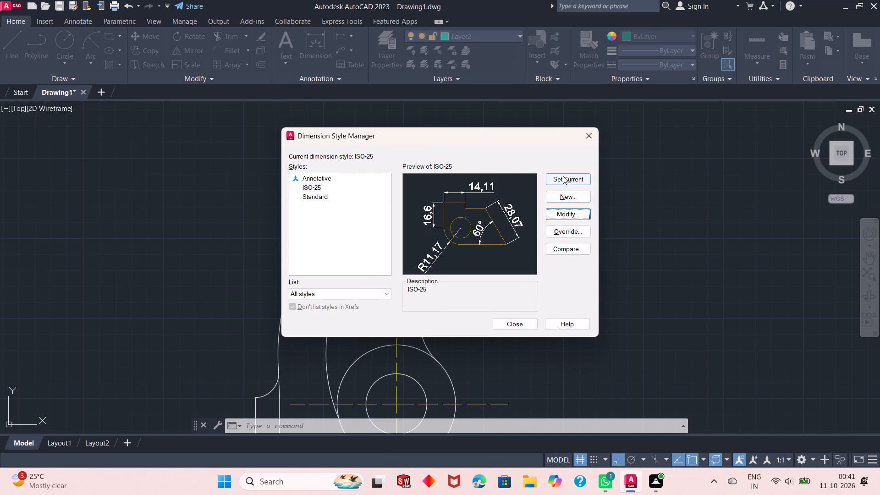
click(563, 176)
click(529, 325)
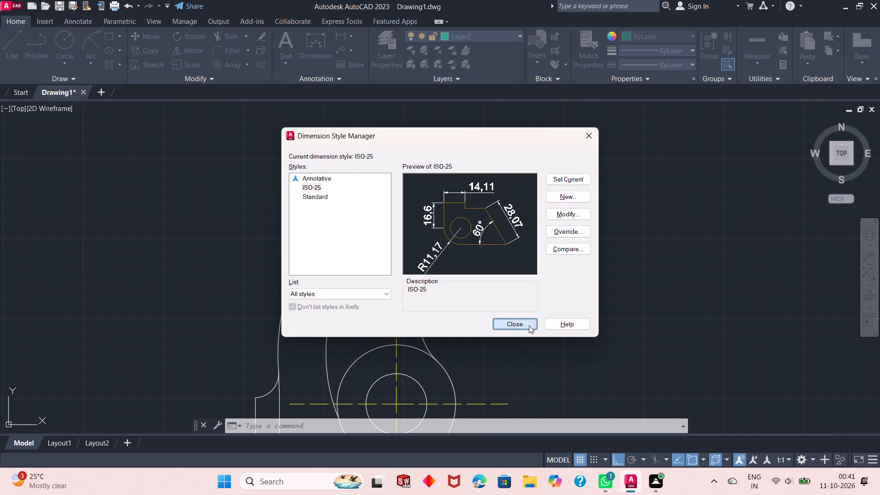
Dimension horizontally from the upper bar's left end to the vertical centreline, placed between the bar and its overall width dimension.
scroll(410, 275, down, 1)
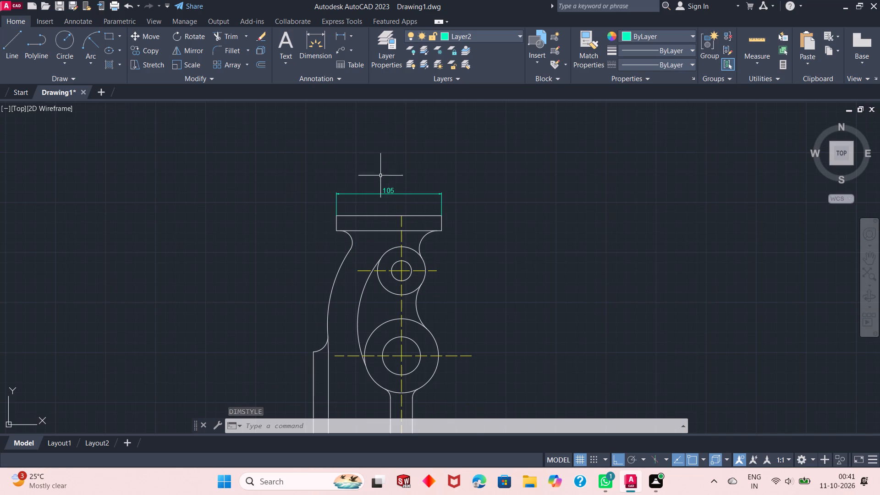
click(338, 38)
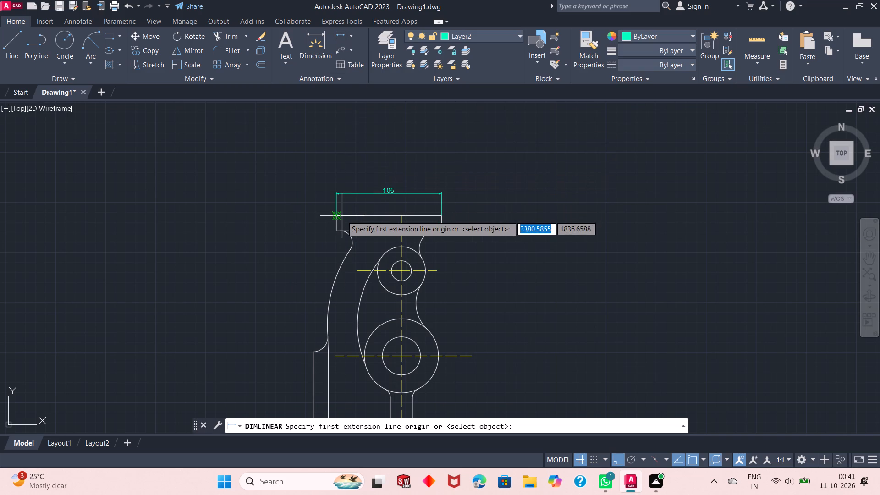
scroll(333, 216, up, 2)
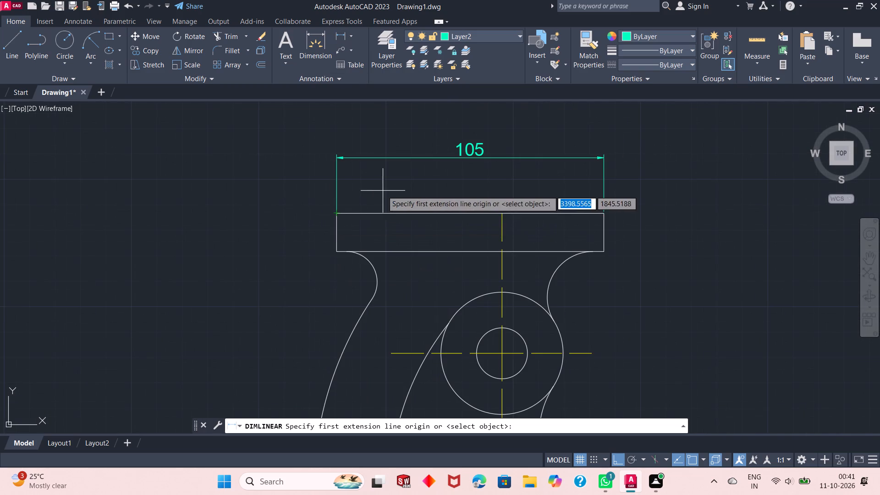
click(335, 213)
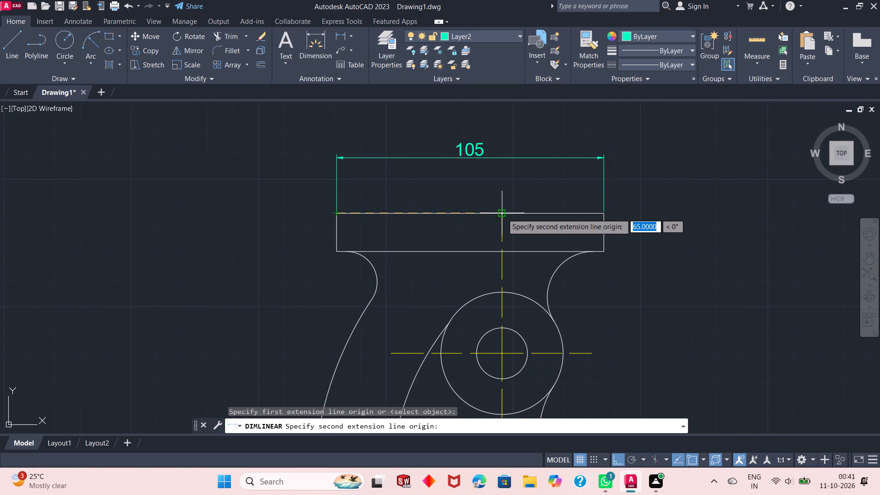
click(502, 214)
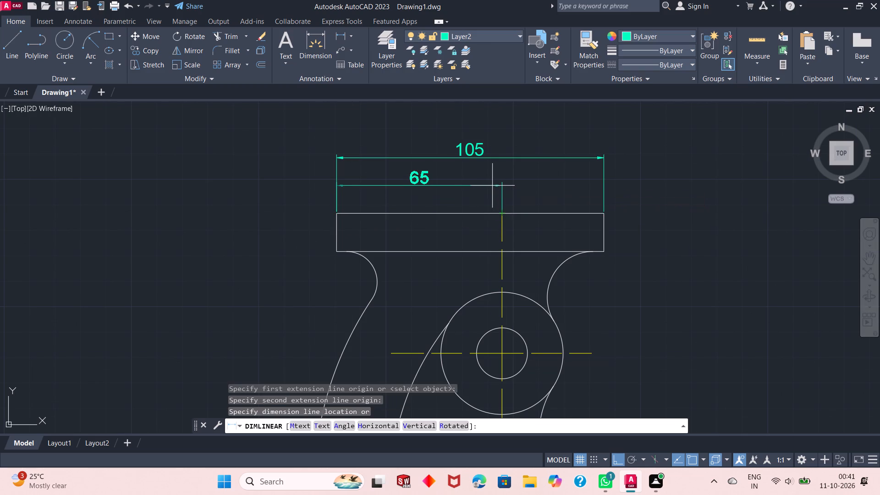
click(492, 186)
Add a vertical linear dimension for the upper bar's thickness, just beyond its right end.
scroll(377, 167, down, 2)
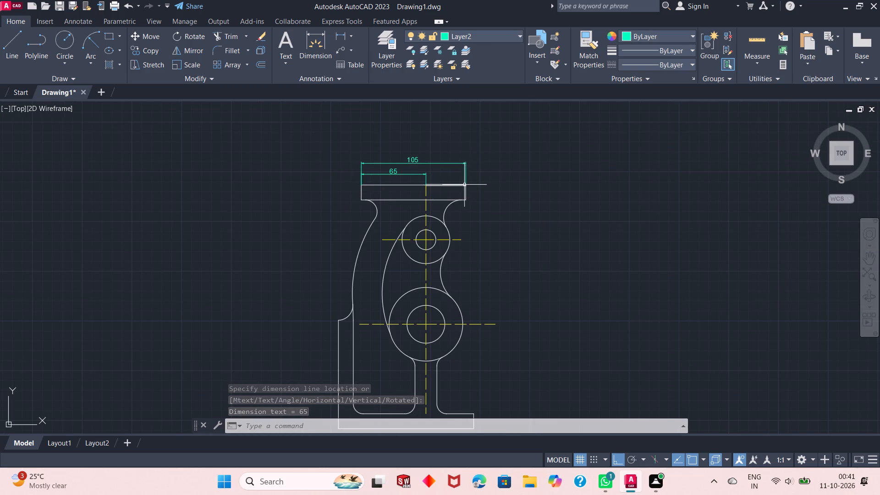
scroll(466, 185, up, 2)
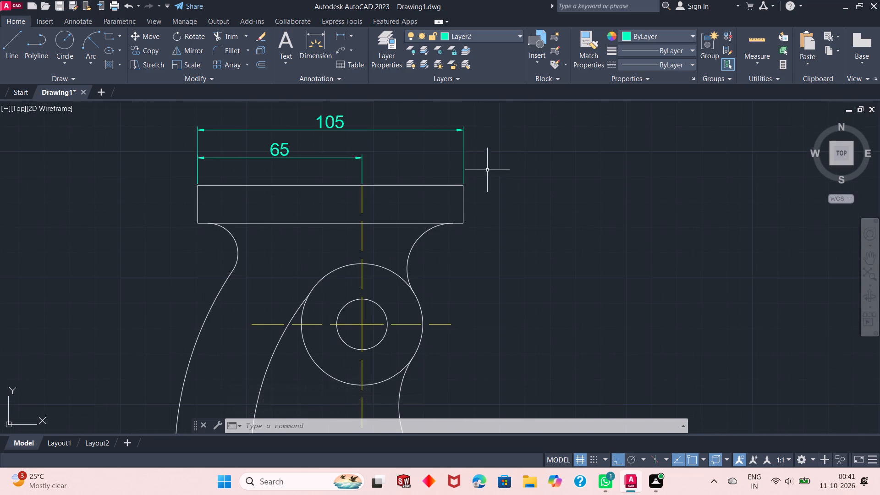
right_click(493, 126)
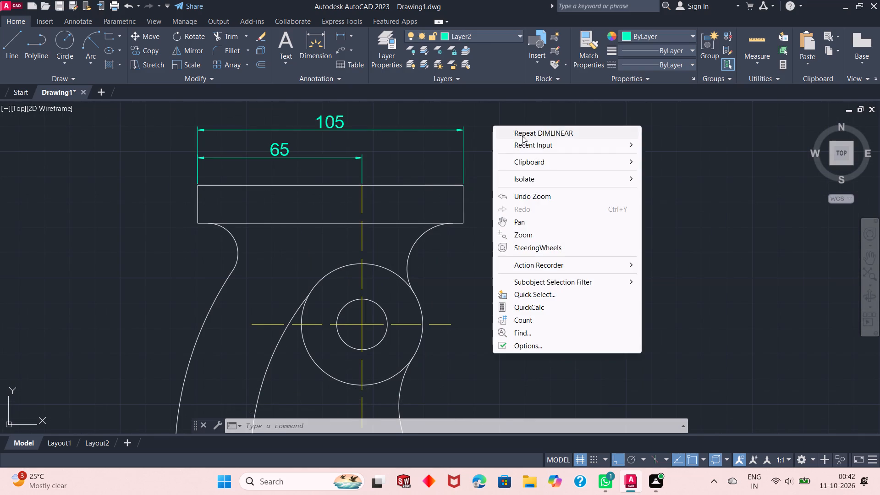
click(522, 136)
click(464, 187)
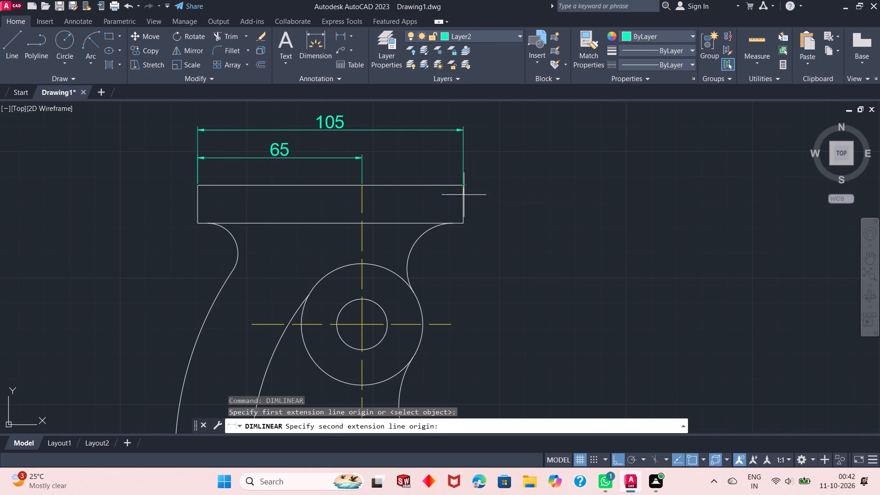
click(462, 223)
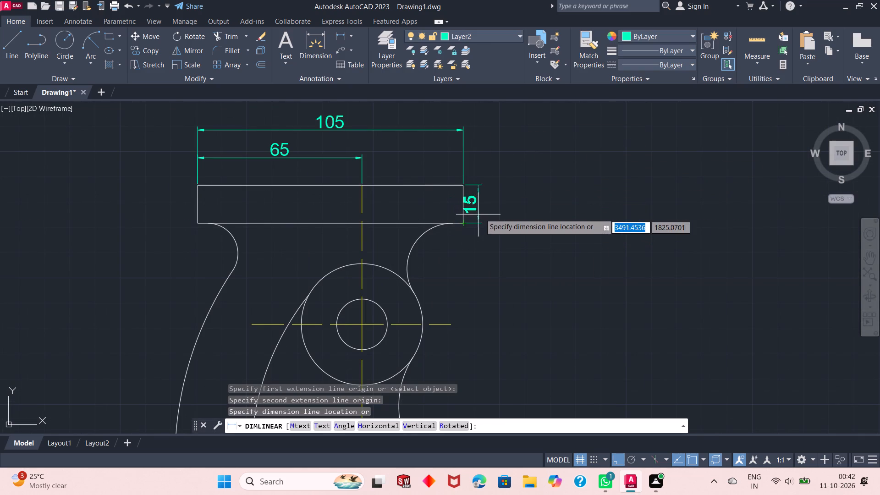
click(488, 212)
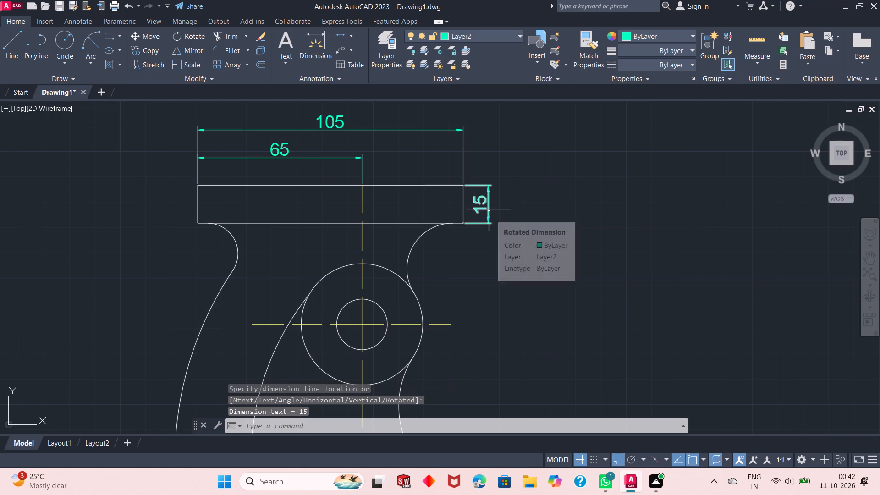
Dimension vertically from the upper bar's top edge to the upper boss's centre, placed right of the bar's thickness dimension.
right_click(546, 138)
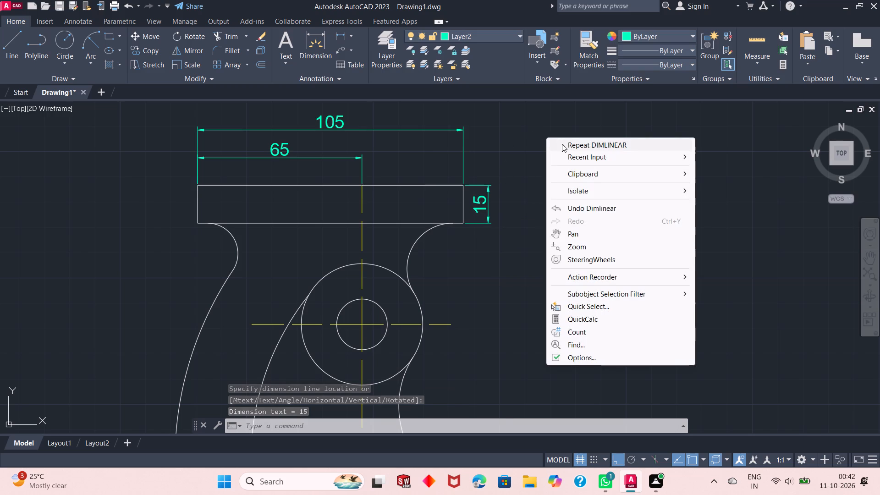
click(567, 145)
scroll(462, 182, down, 1)
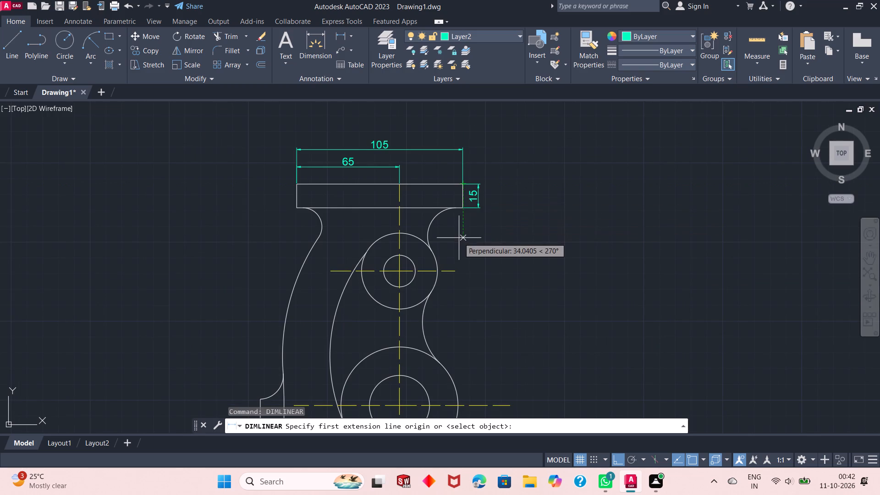
click(396, 185)
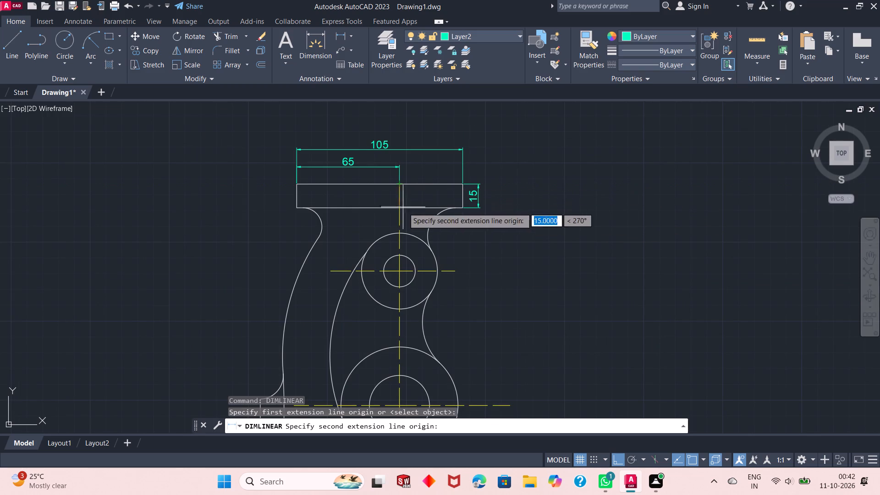
click(399, 272)
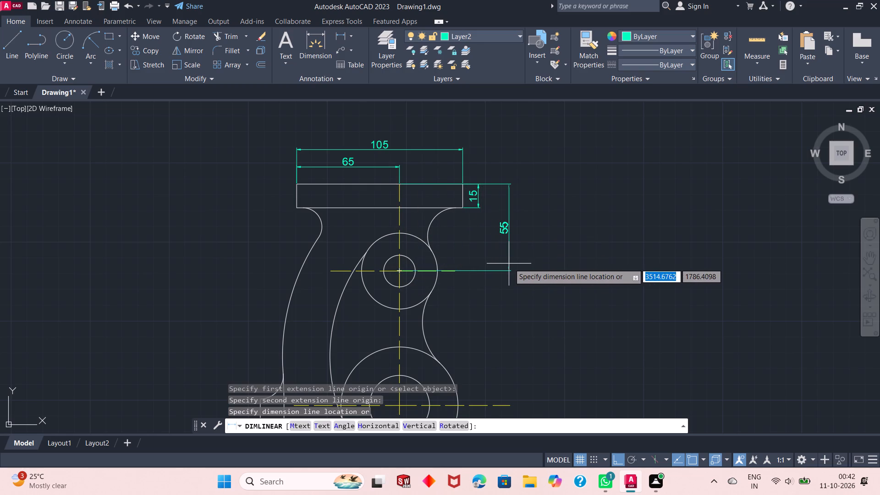
click(517, 263)
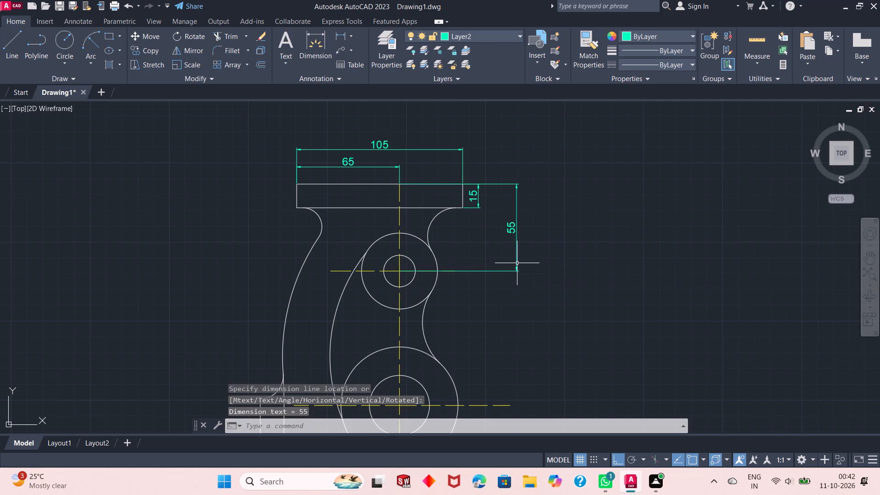
Add a vertical linear dimension between the upper and lower boss centres, in line below the bar-to-upper-boss dimension.
right_click(517, 263)
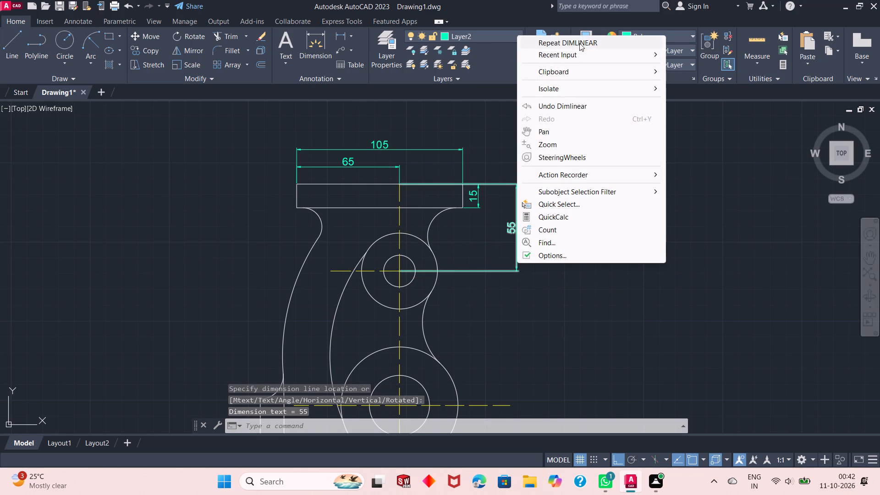
click(581, 43)
scroll(429, 134, down, 1)
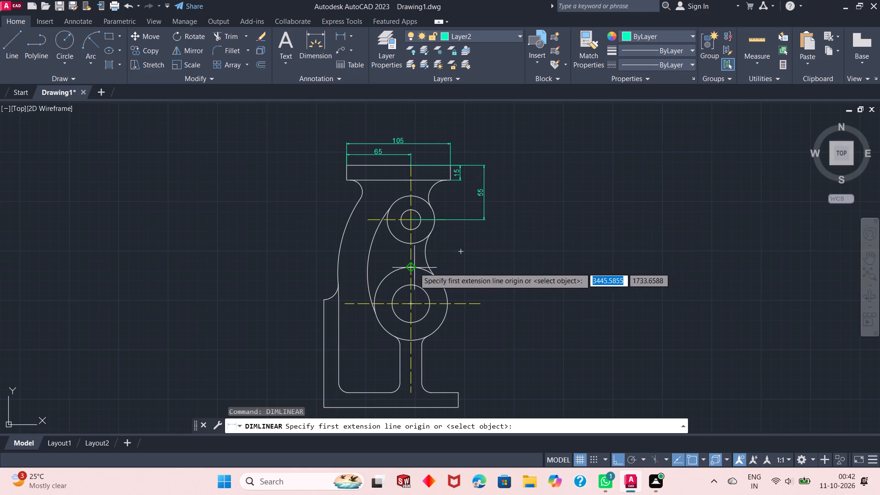
scroll(414, 269, up, 1)
click(405, 190)
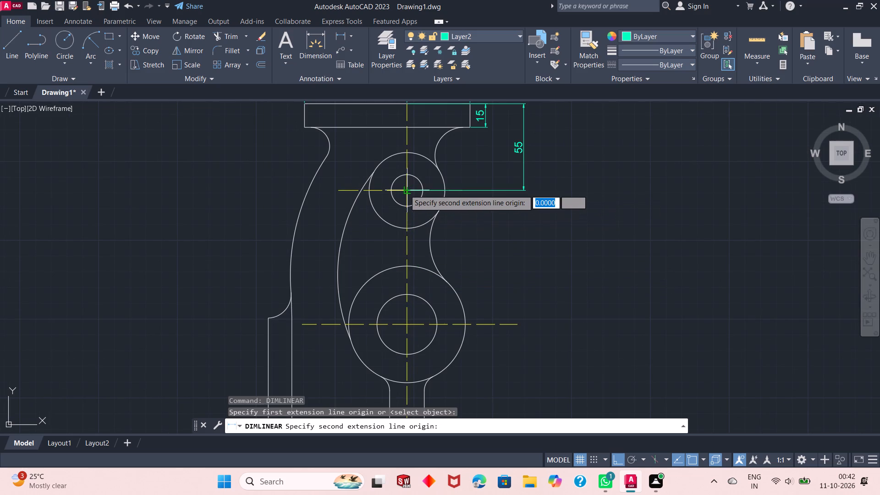
click(405, 324)
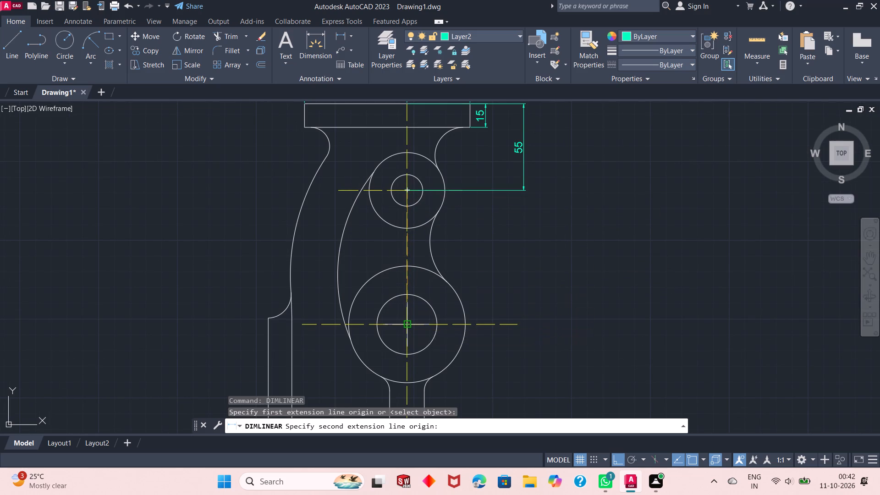
click(523, 325)
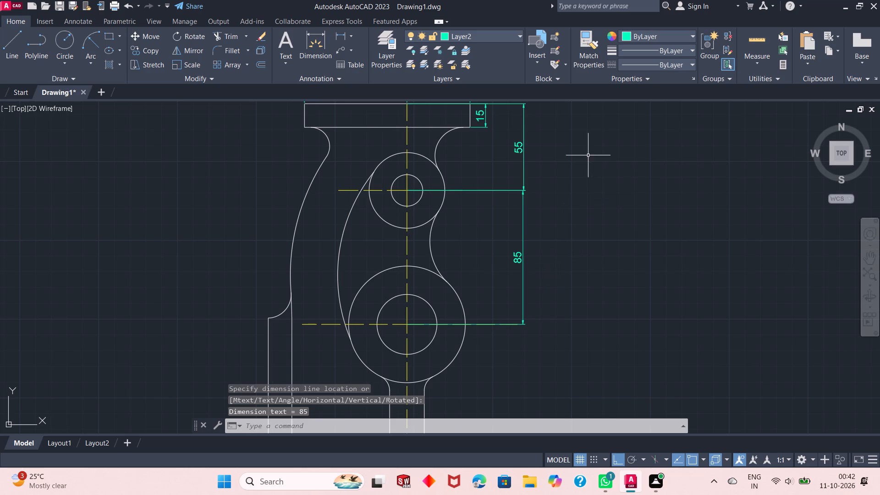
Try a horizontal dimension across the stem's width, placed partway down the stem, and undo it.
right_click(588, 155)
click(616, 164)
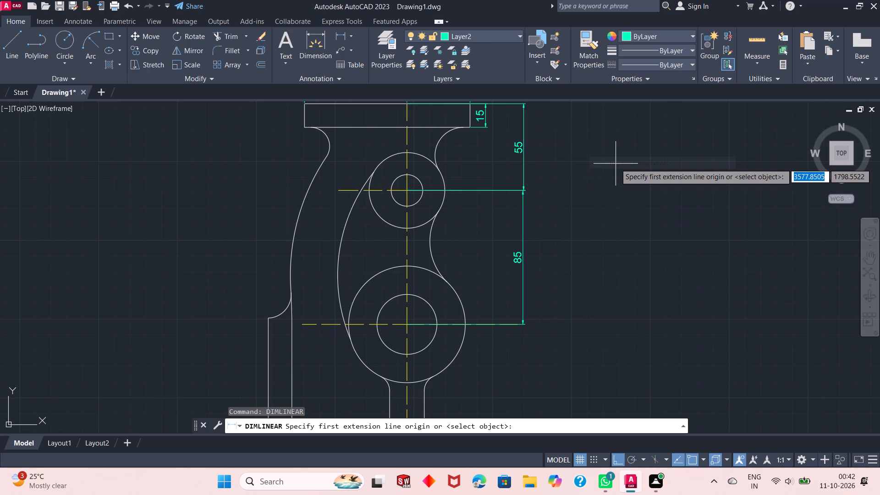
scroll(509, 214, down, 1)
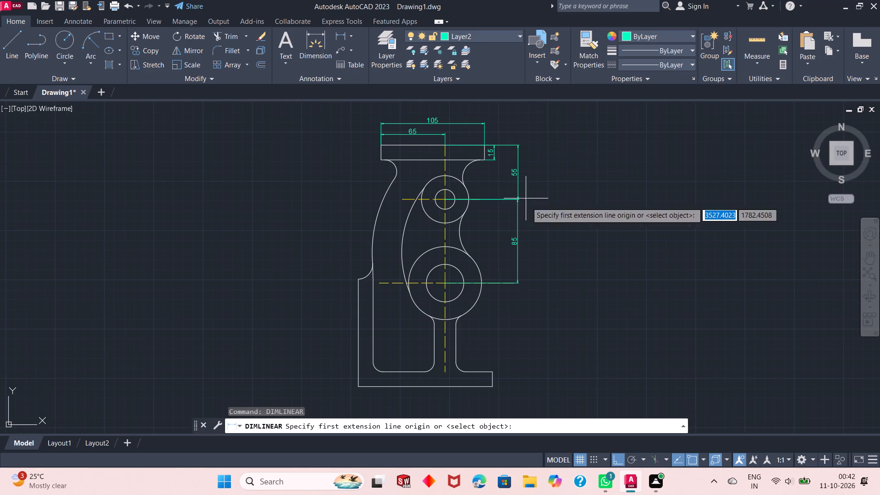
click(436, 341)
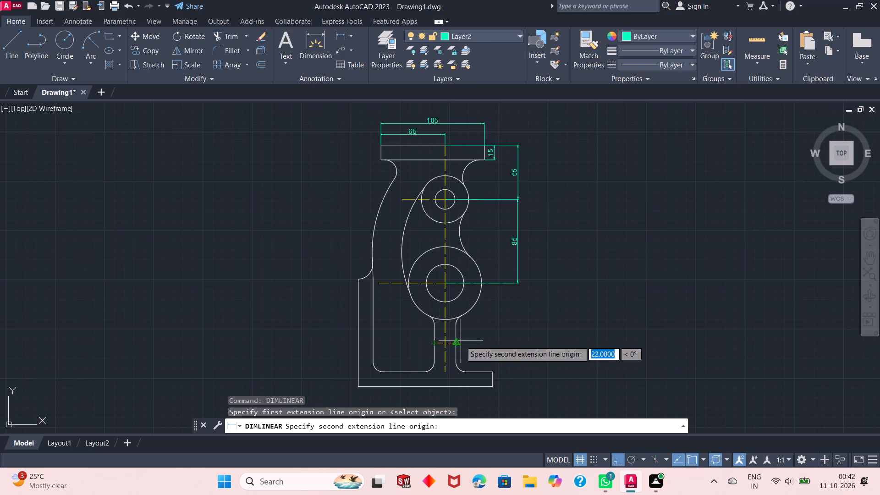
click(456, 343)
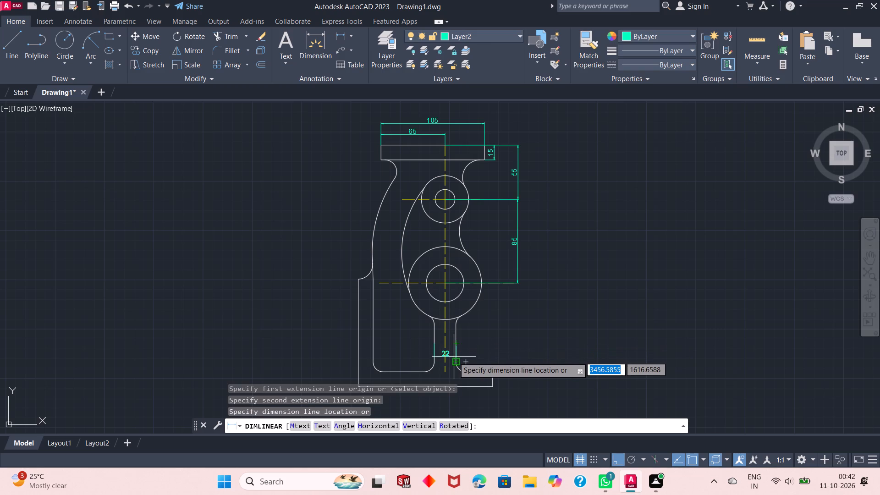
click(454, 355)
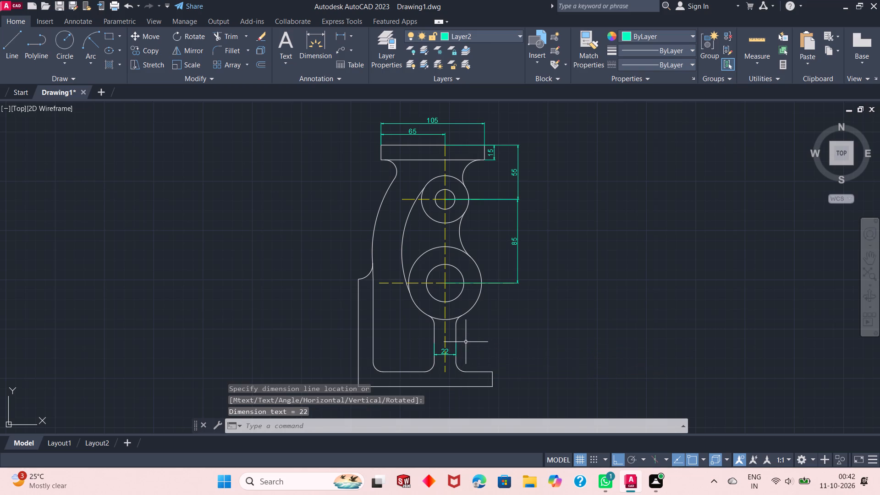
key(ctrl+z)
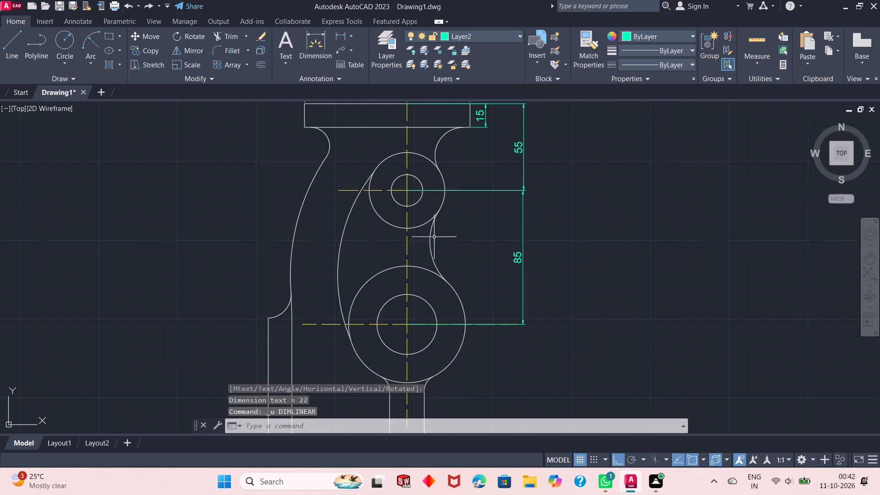
Dimension the stem's width horizontally, placing the dimension line just below the base's top edge.
scroll(434, 218, down, 2)
scroll(421, 308, up, 2)
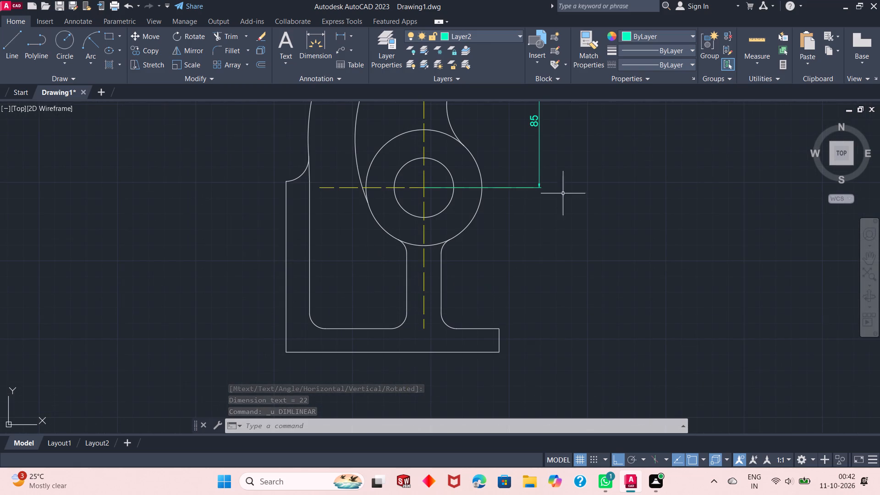
right_click(584, 170)
click(611, 192)
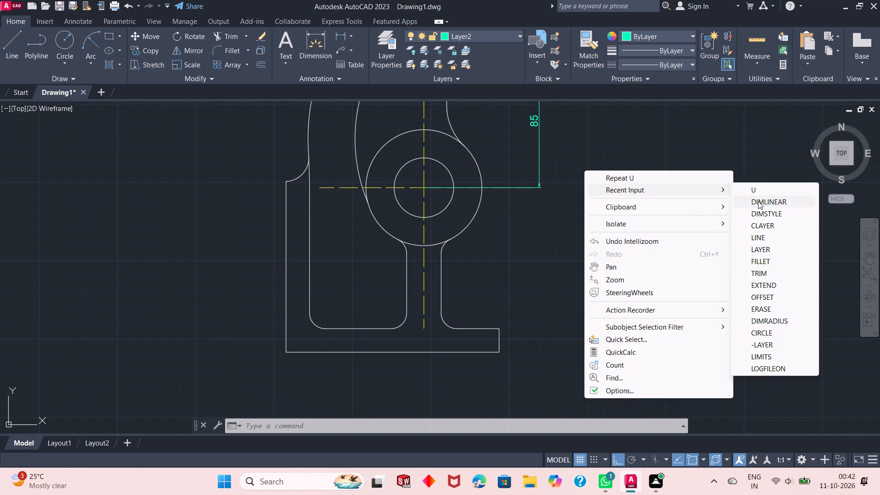
click(759, 202)
click(407, 284)
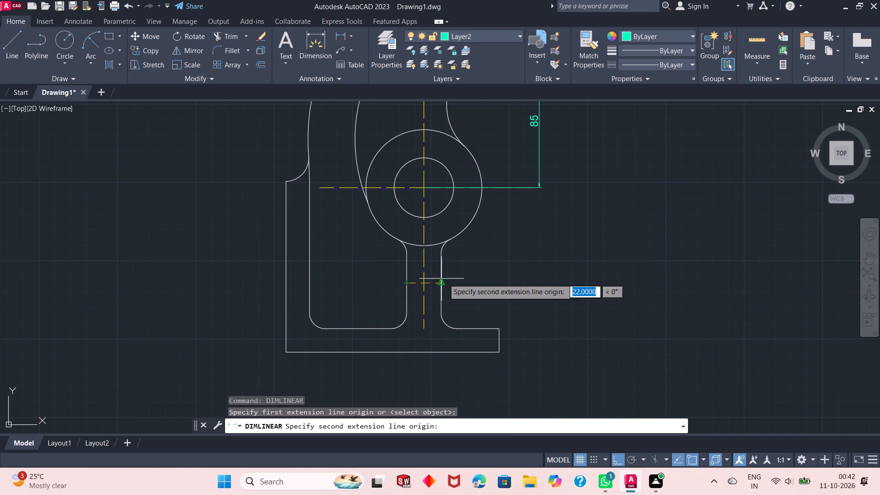
click(438, 285)
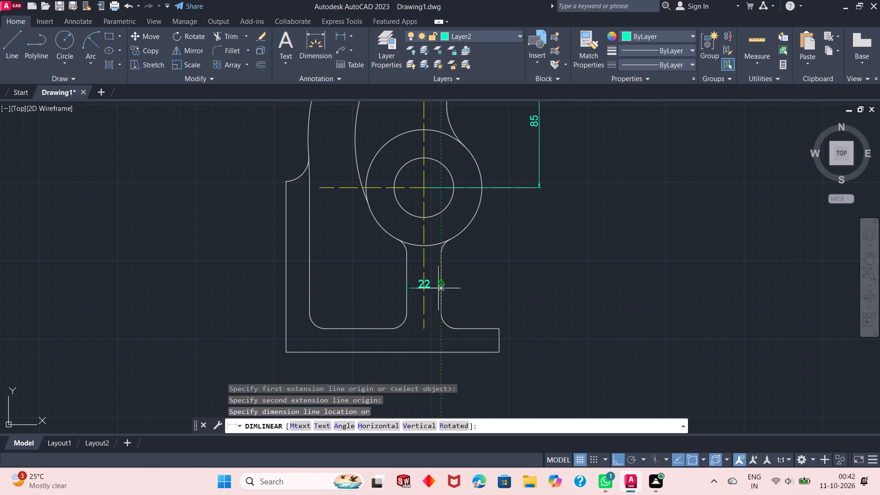
click(433, 335)
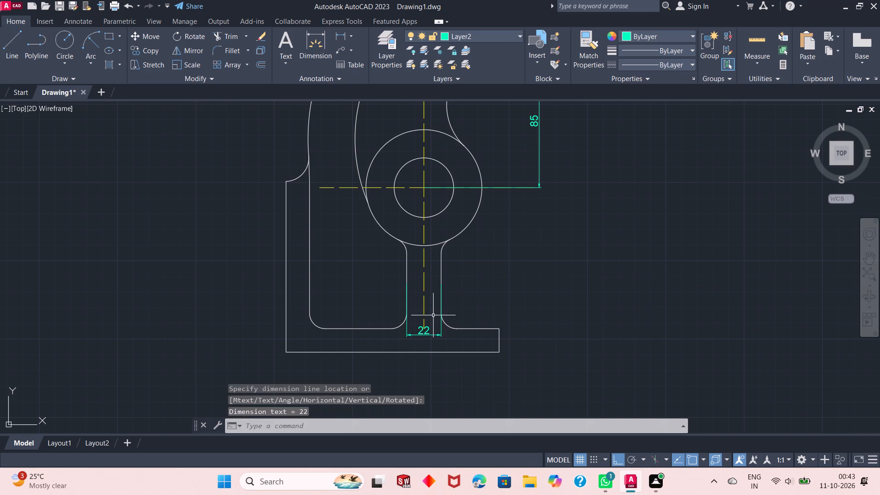
Dimension the base's overall width along its bottom edge, placing the dimension line below the base.
right_click(528, 241)
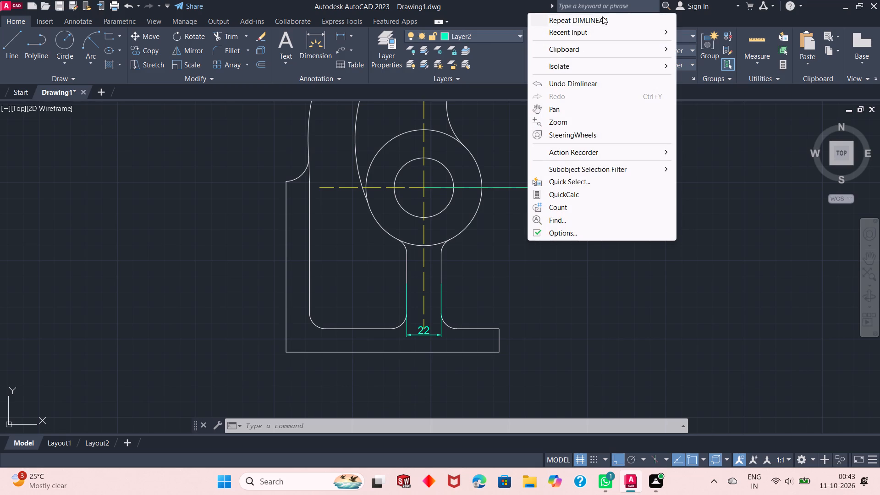
click(602, 16)
scroll(556, 189, down, 1)
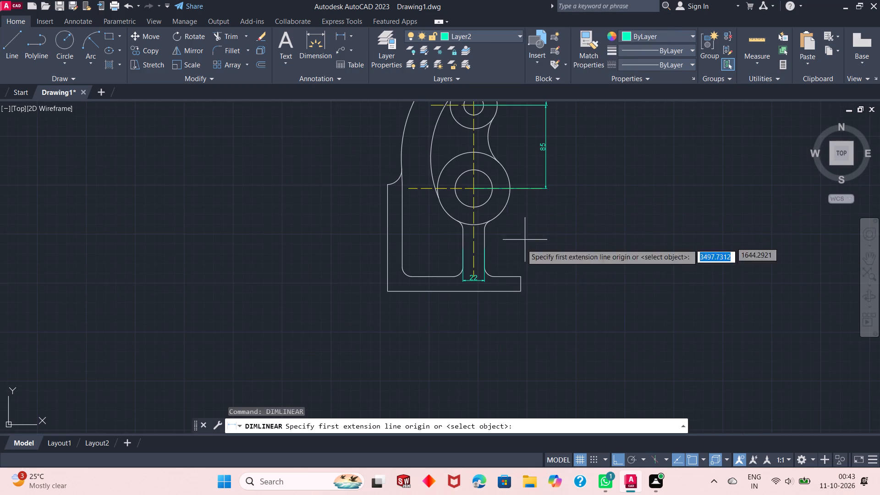
scroll(458, 292, up, 1)
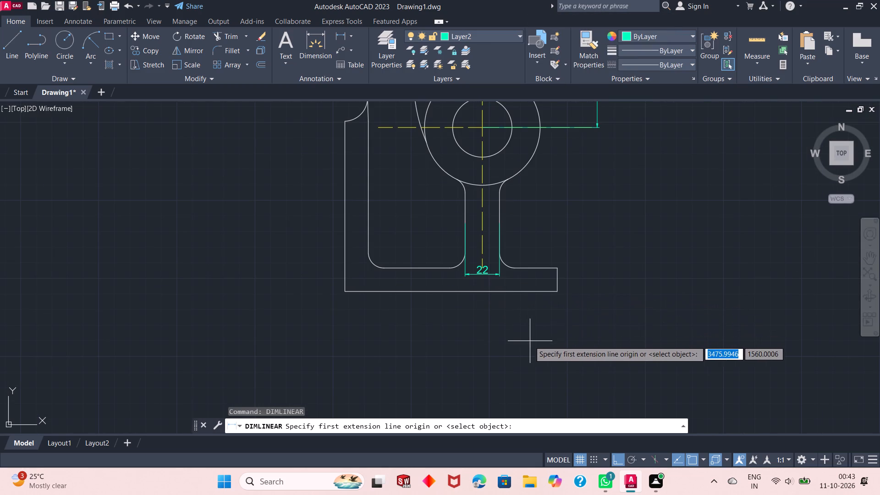
click(558, 287)
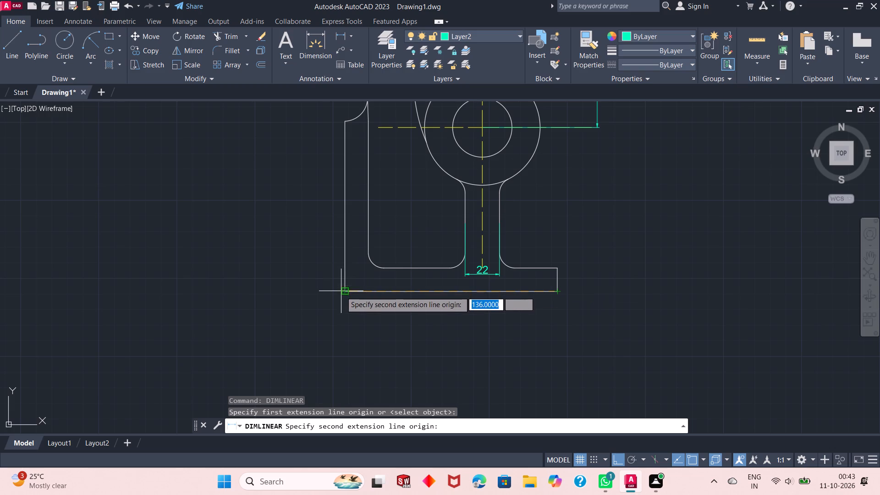
click(344, 291)
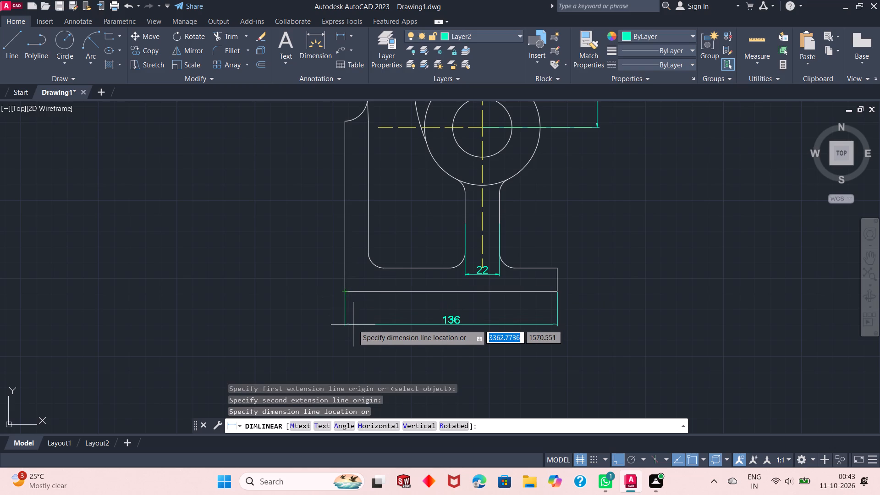
click(353, 324)
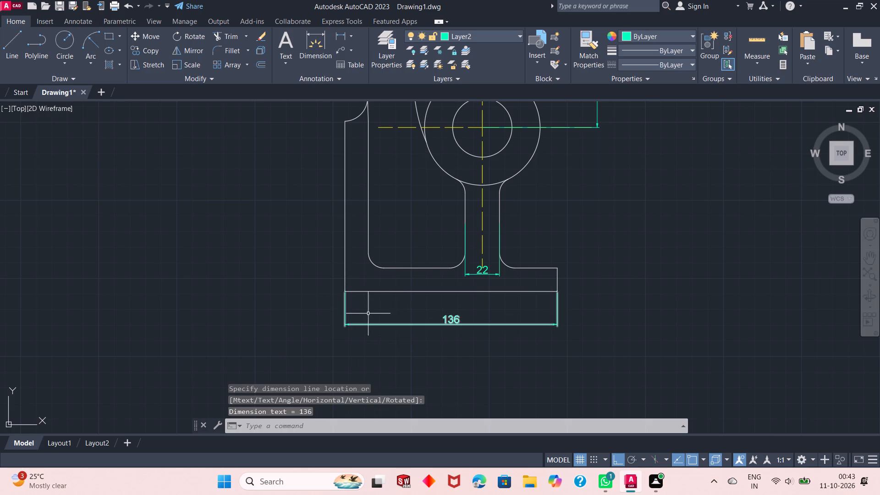
Dimension horizontally from the base's bottom-left corner to the vertical centreline, placed between the base and its overall width dimension.
right_click(638, 186)
click(654, 197)
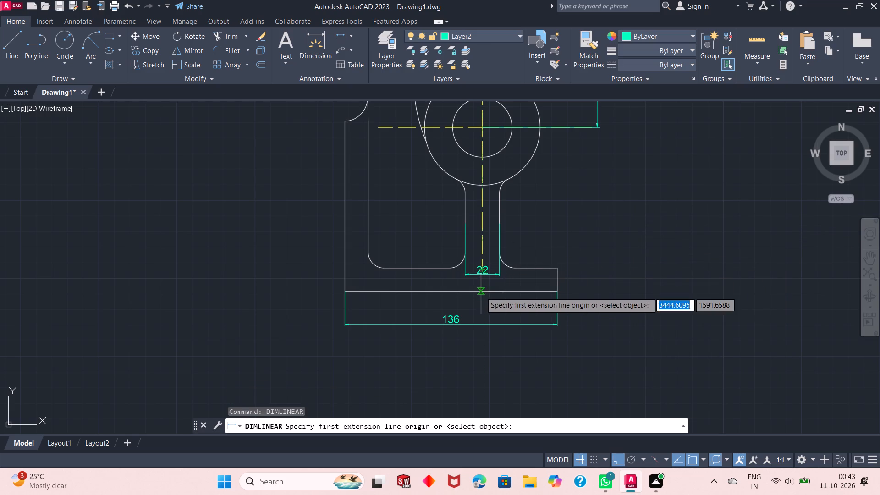
click(346, 292)
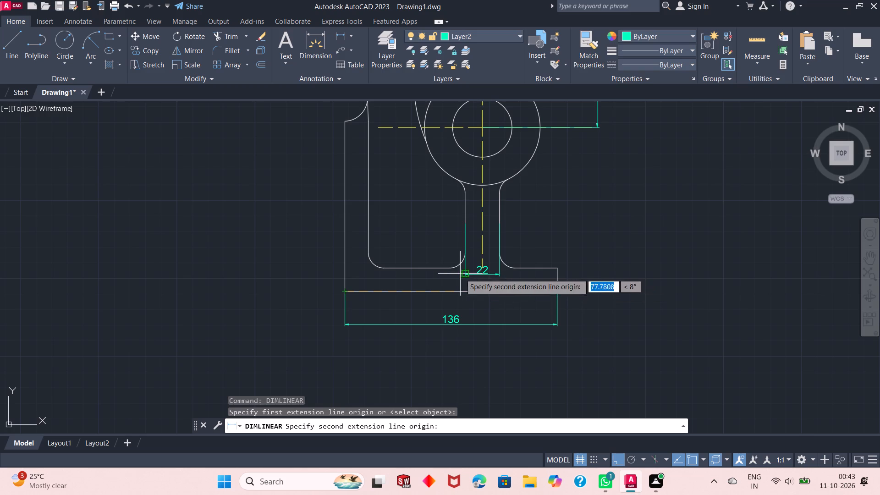
click(482, 265)
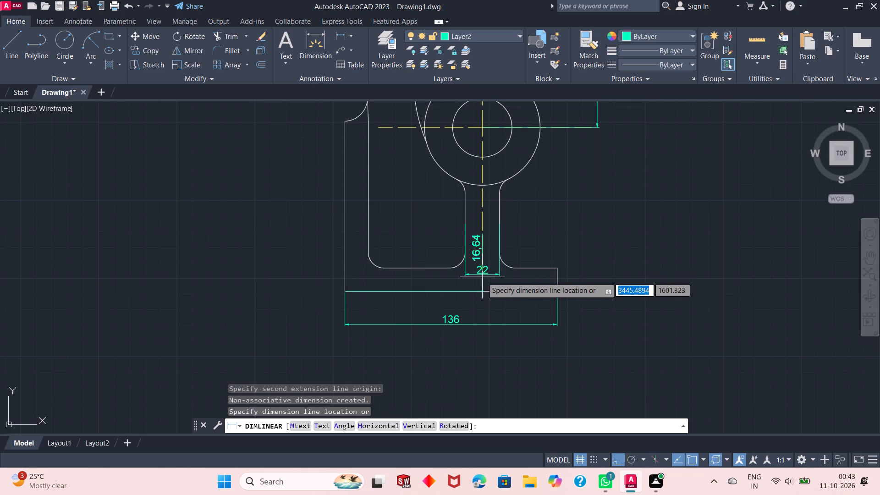
click(470, 309)
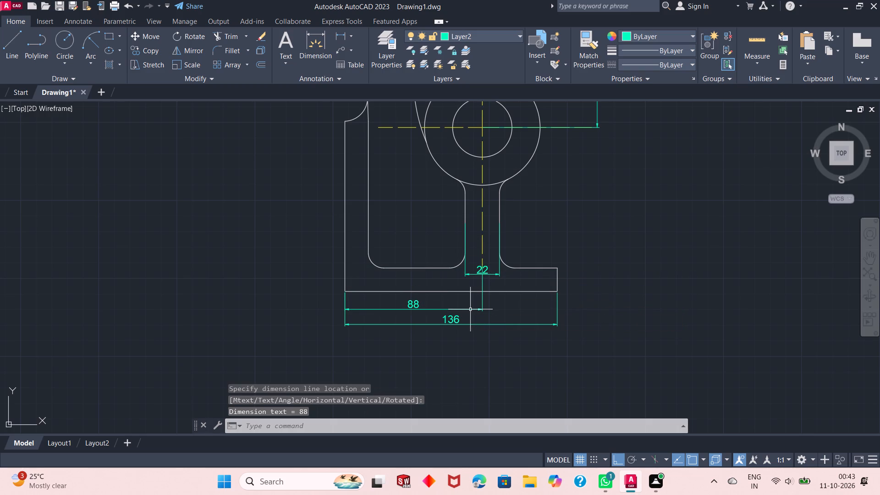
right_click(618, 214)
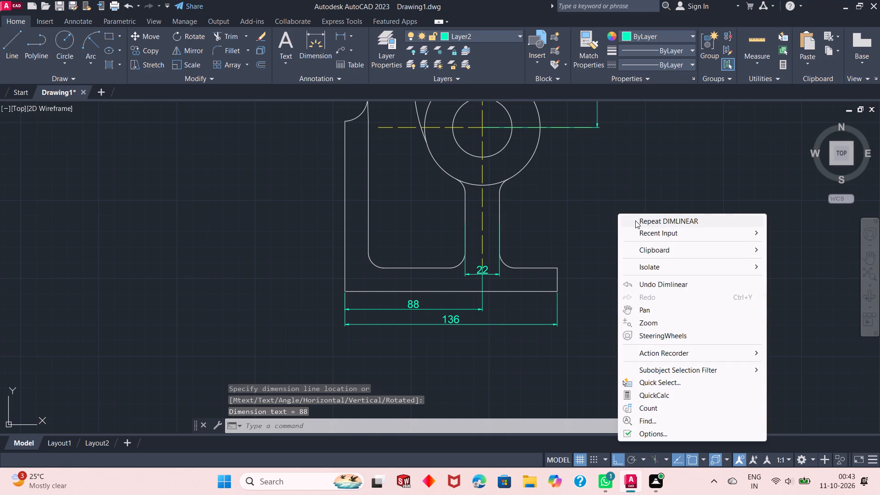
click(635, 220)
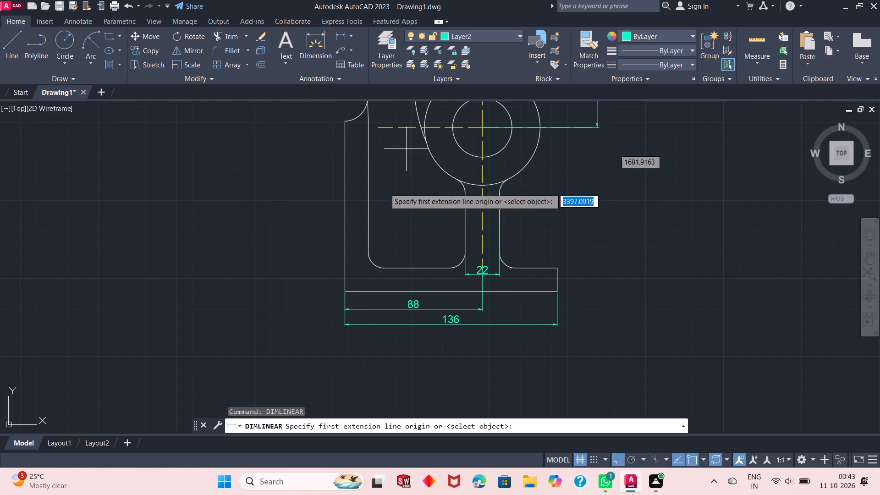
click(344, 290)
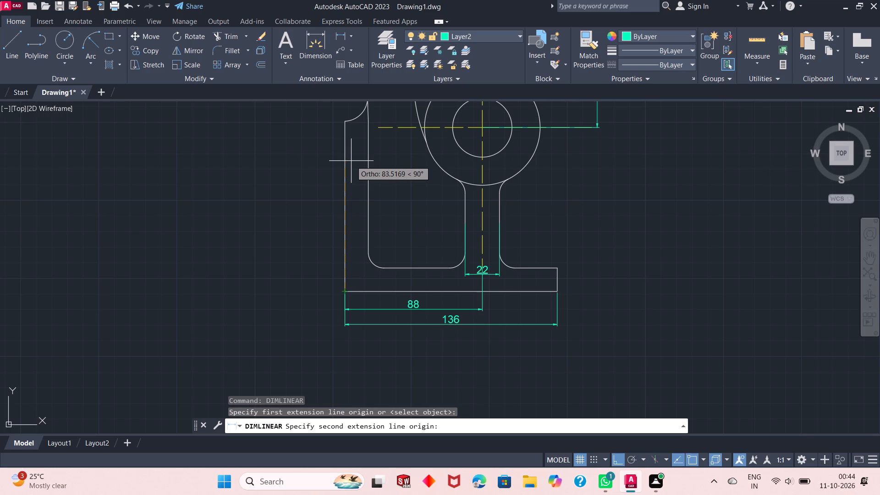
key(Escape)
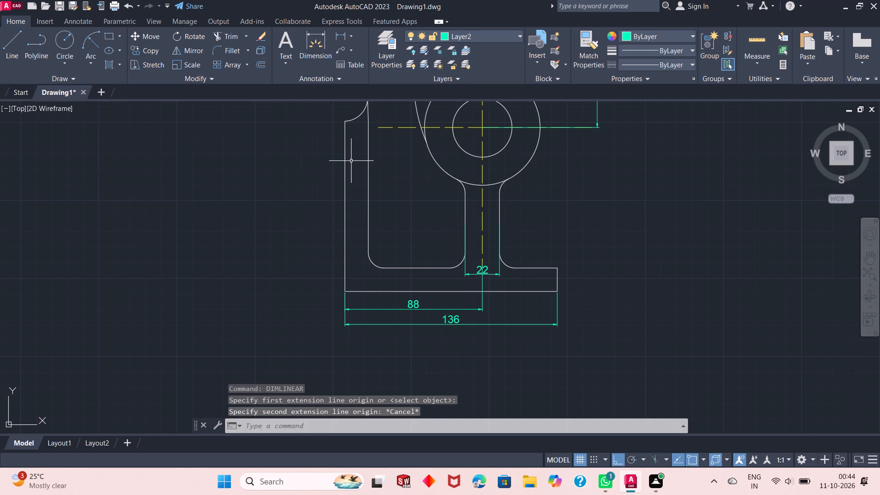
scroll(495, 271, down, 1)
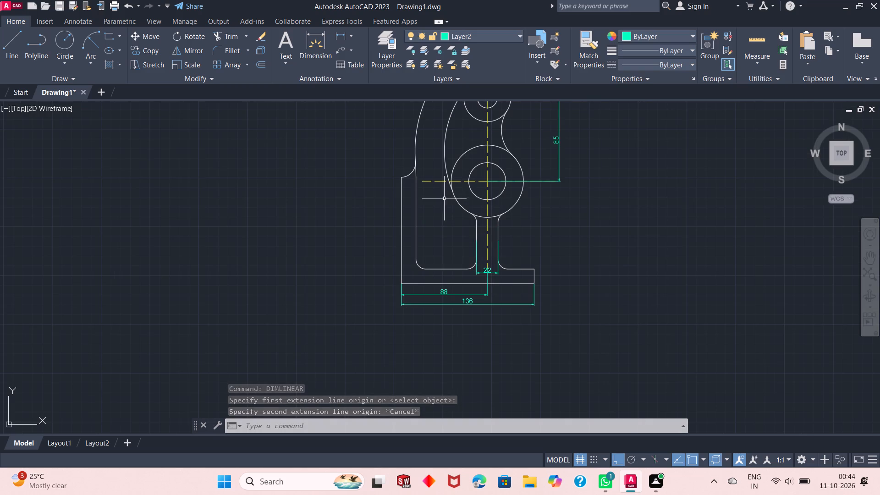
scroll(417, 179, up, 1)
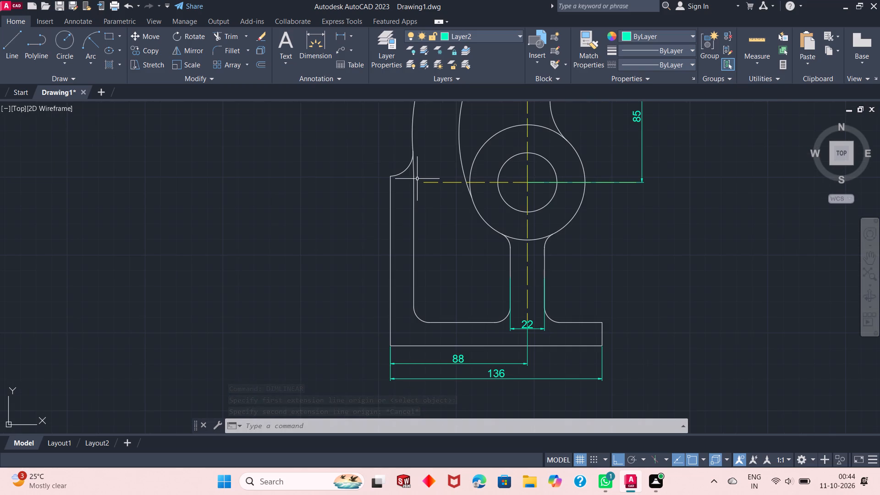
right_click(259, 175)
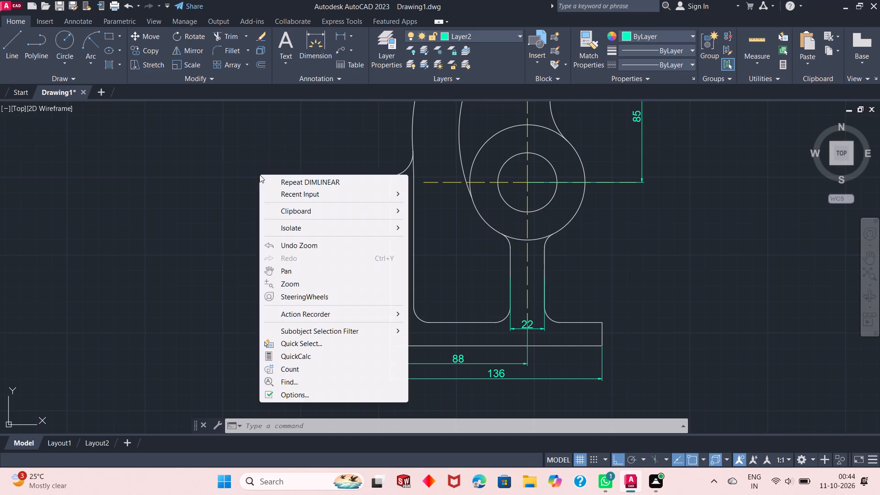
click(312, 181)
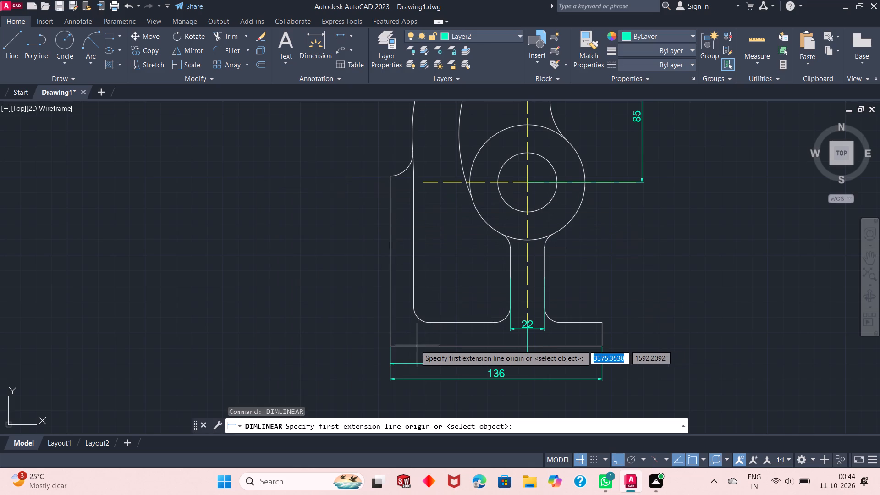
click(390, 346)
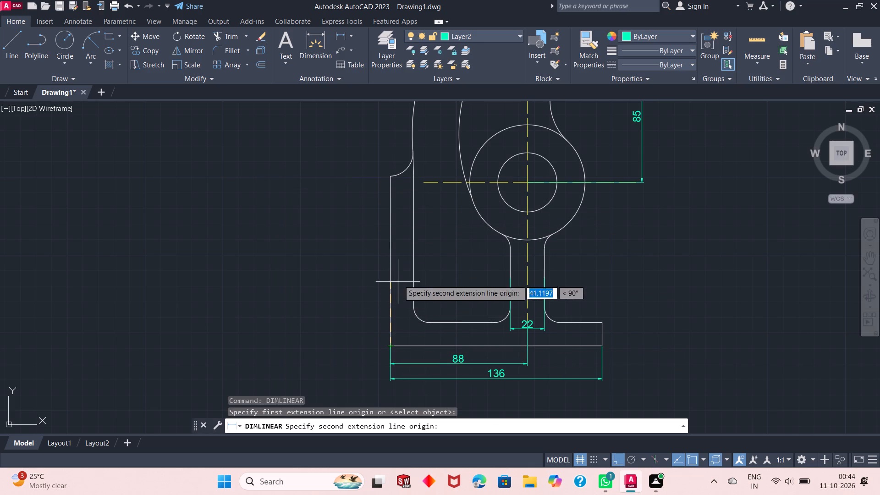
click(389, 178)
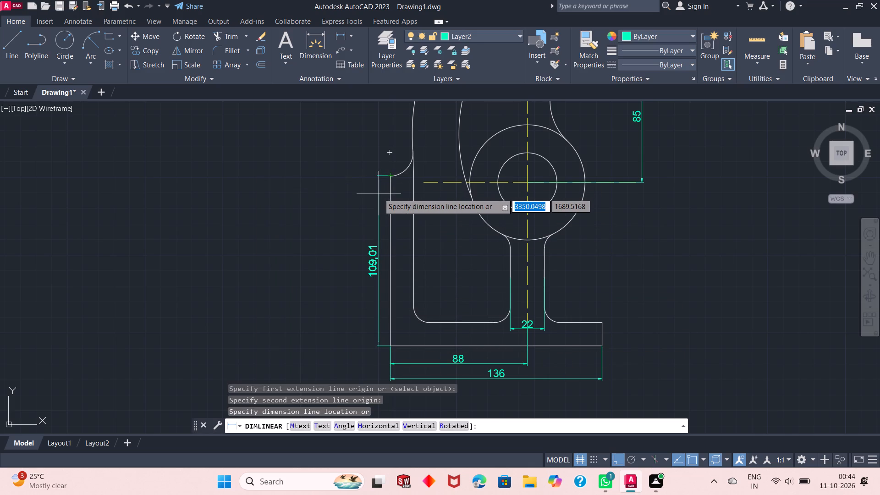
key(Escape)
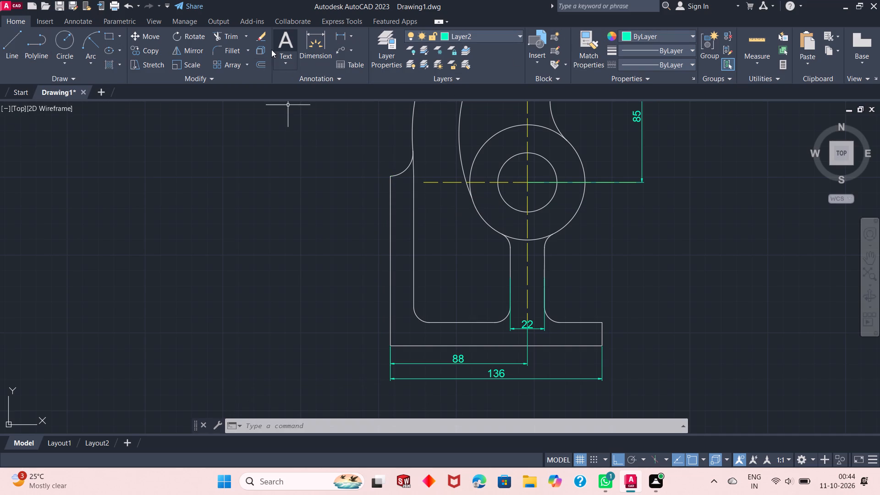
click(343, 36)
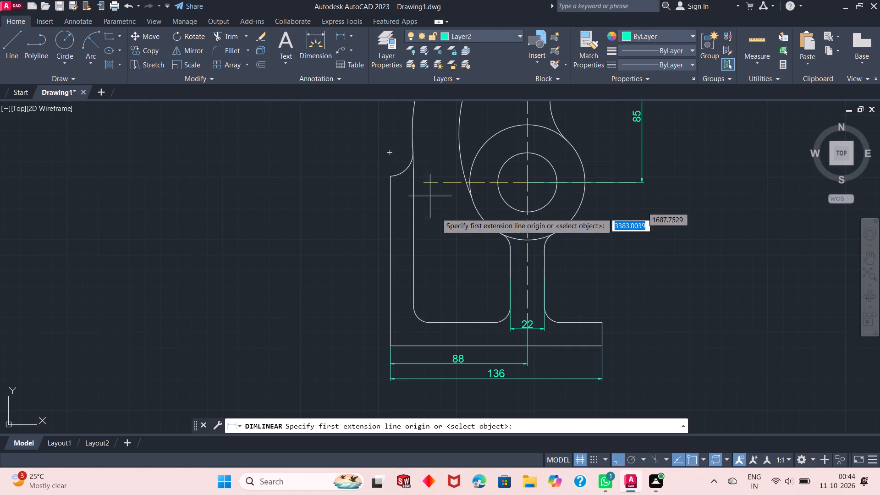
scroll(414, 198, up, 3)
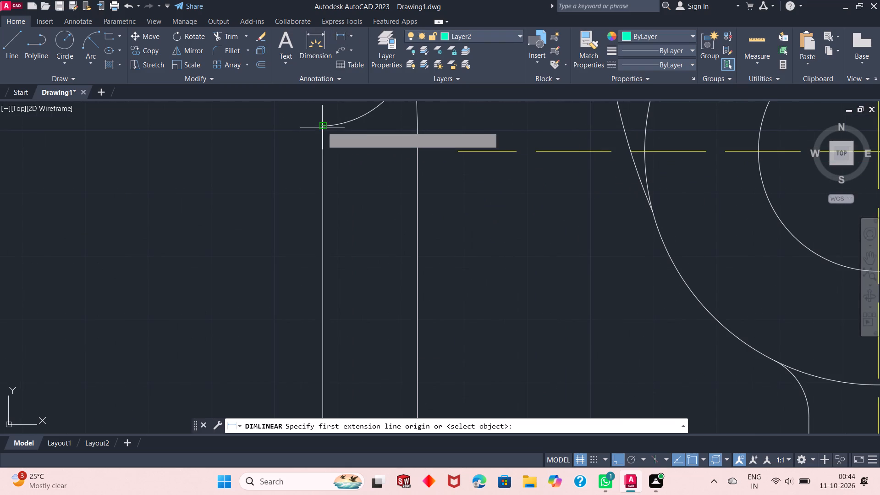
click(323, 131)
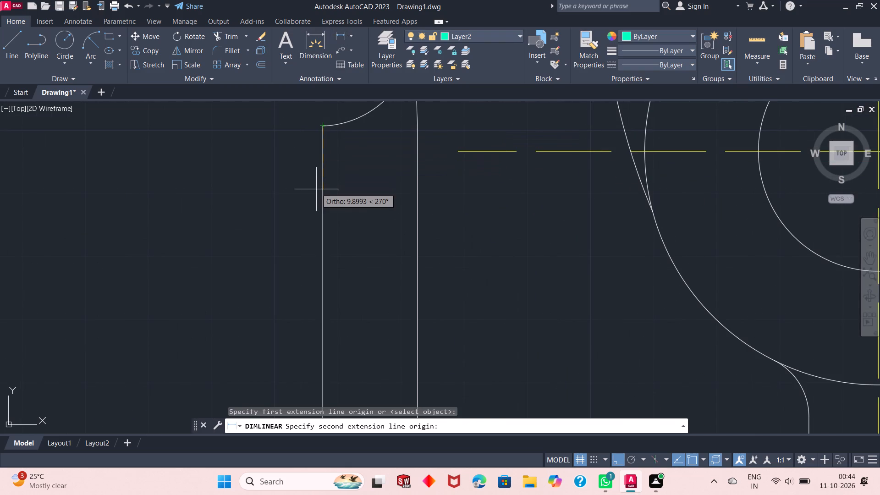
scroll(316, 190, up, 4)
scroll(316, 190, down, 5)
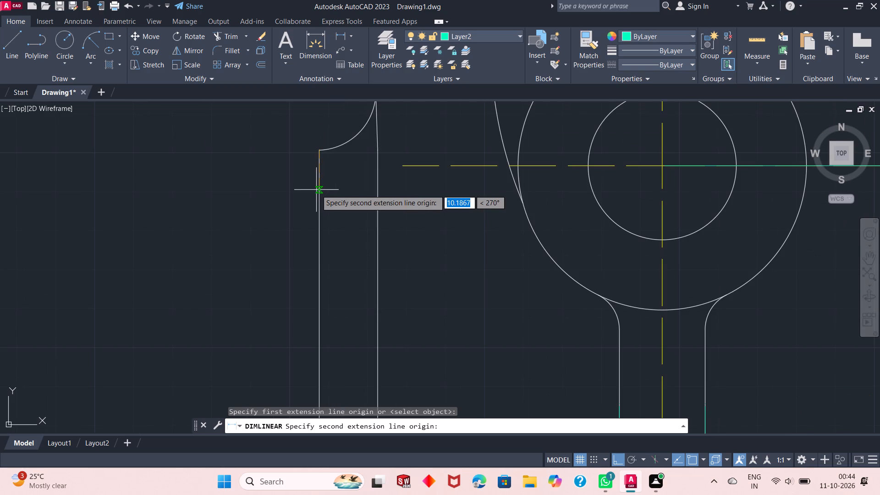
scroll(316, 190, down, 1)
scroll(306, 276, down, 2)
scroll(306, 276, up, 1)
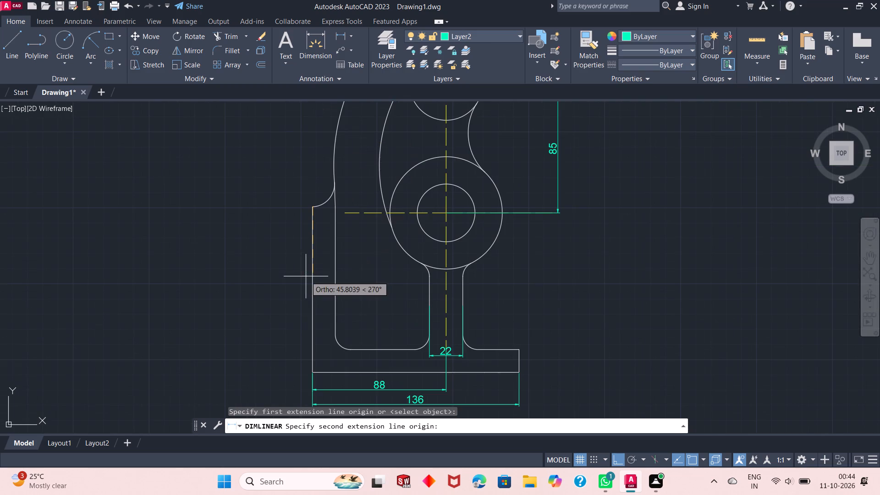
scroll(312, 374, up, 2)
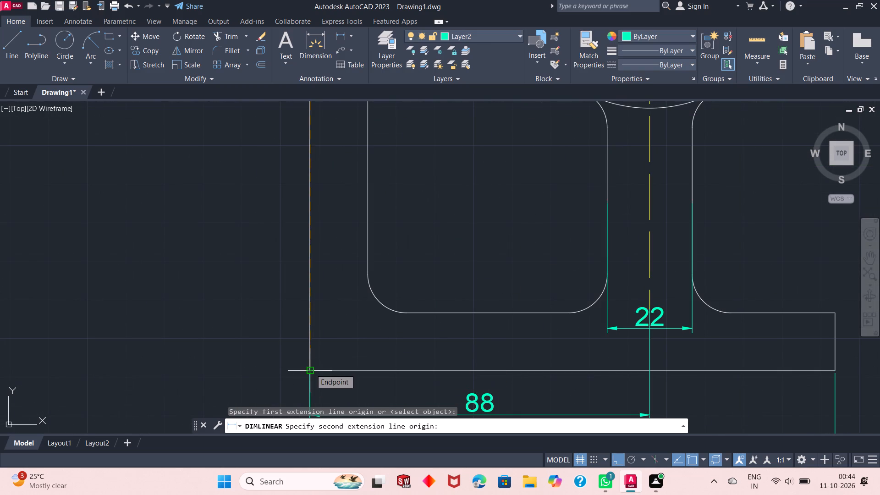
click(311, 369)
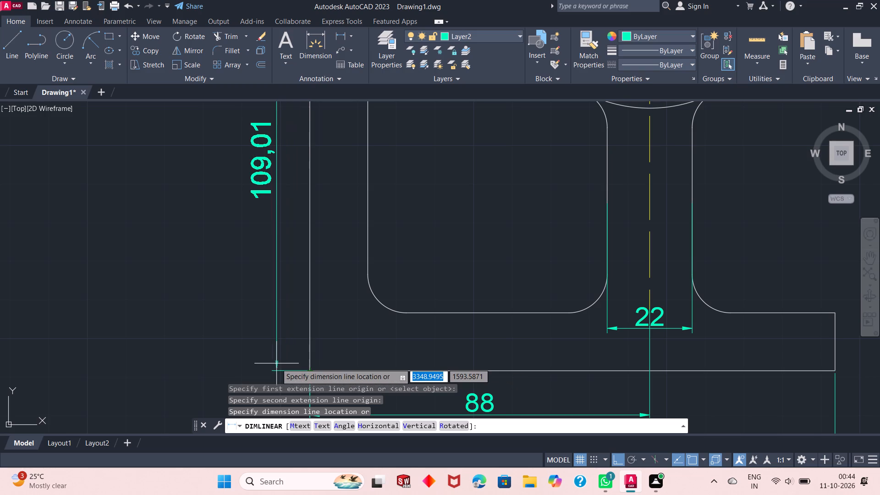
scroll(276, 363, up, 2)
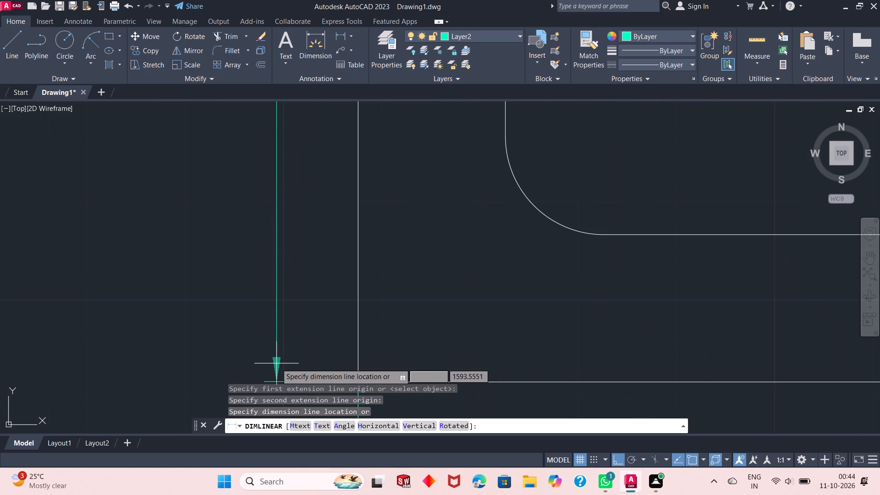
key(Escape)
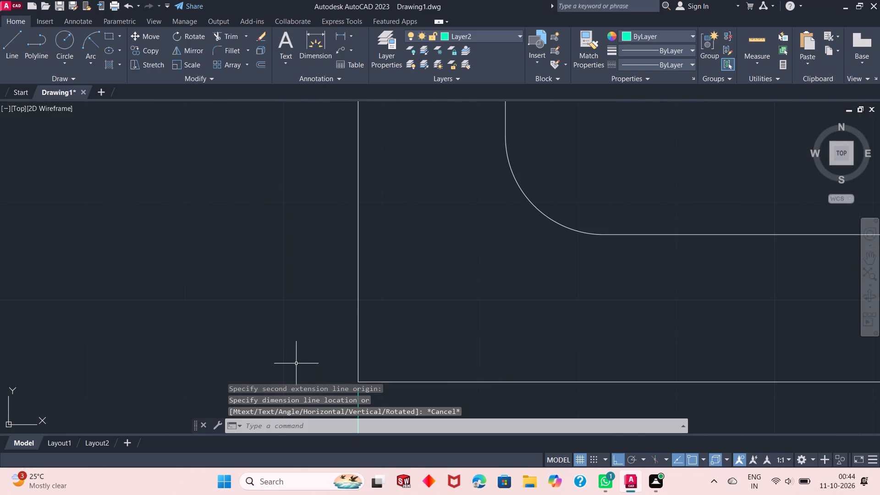
On layer 0, draw a 109 mm vertical line upward from the base's bottom-left corner along the bracket's outer left edge.
scroll(343, 345, down, 4)
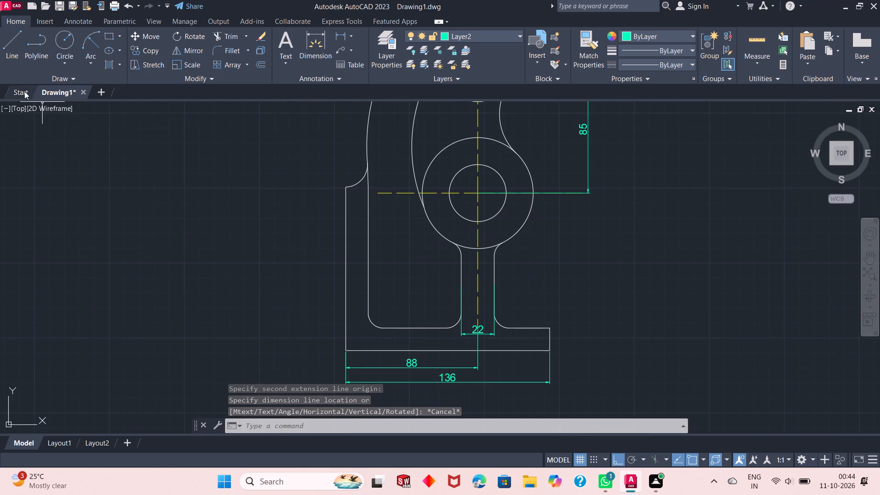
click(13, 52)
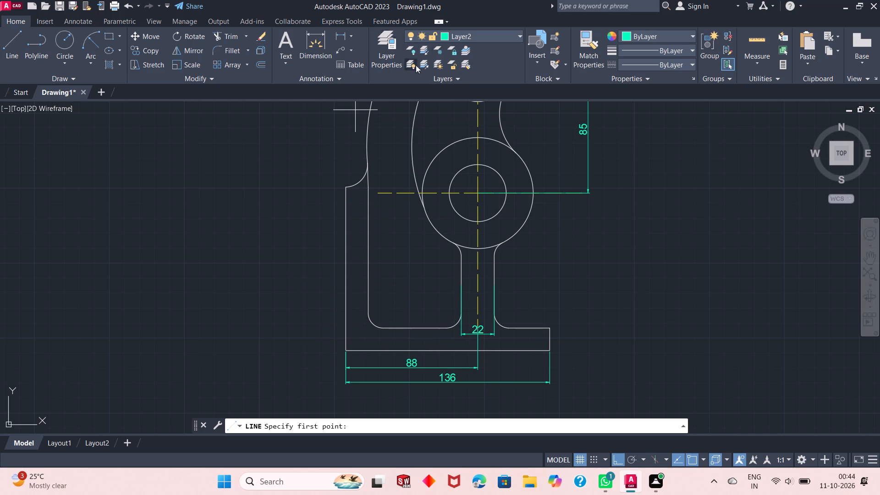
click(517, 39)
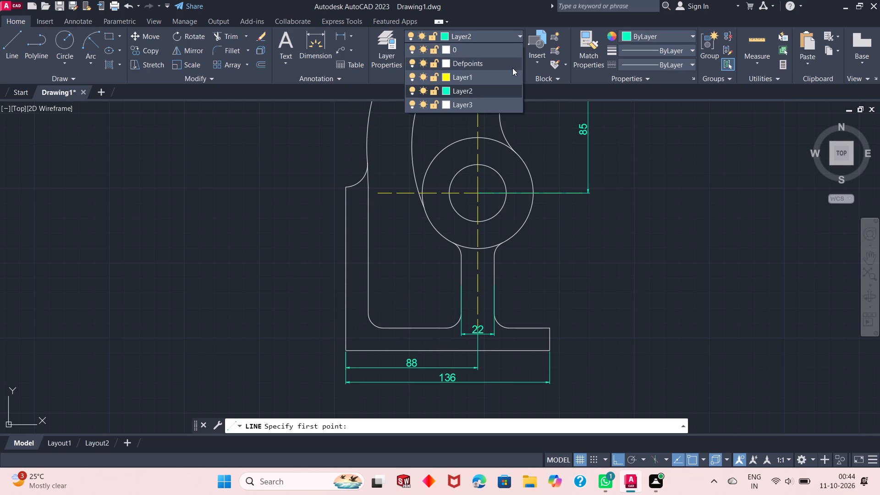
click(507, 55)
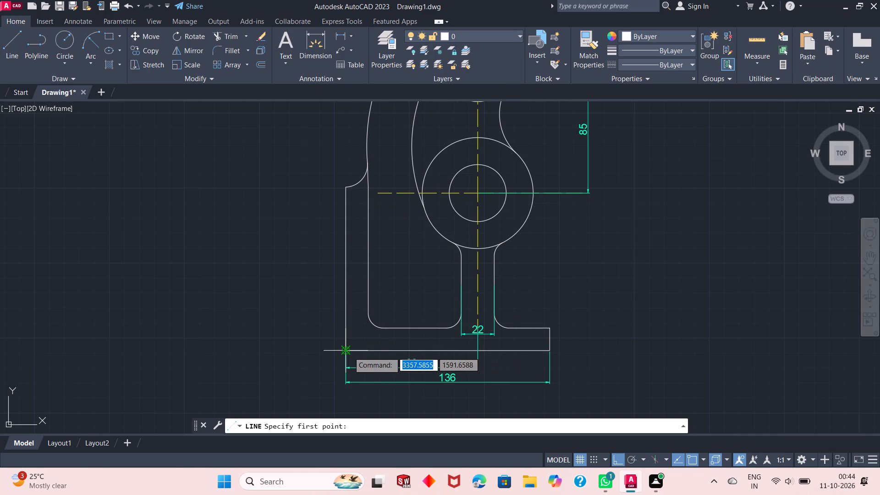
click(349, 352)
text(109)
key(Return)
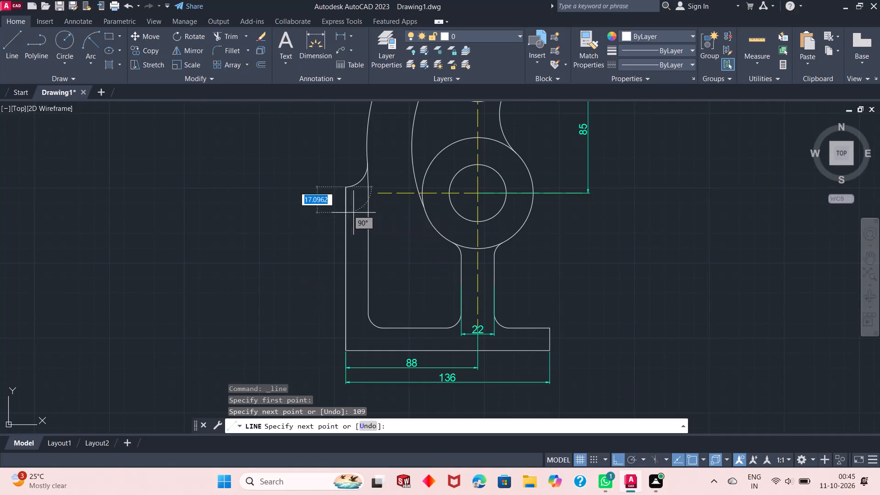
right_click(254, 202)
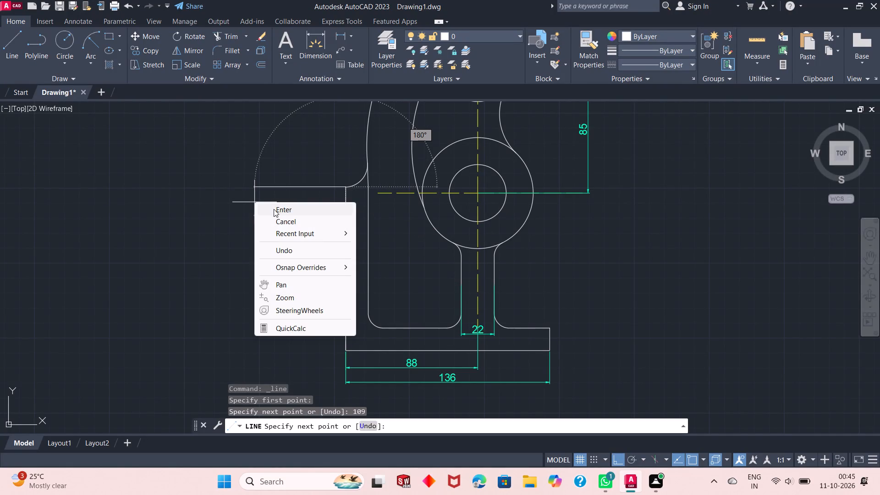
click(274, 209)
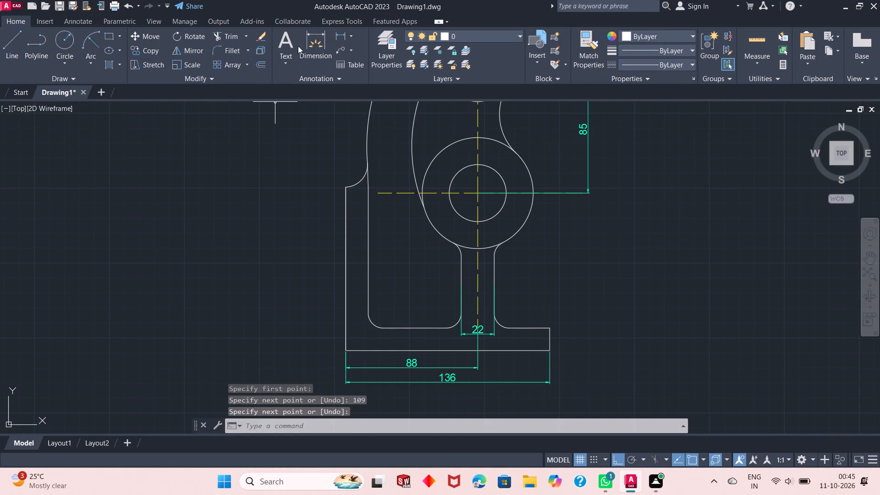
On Layer2, dimension the new line vertically from the base's bottom-left corner to its upper end, placing the dimension outside the left edge.
click(484, 39)
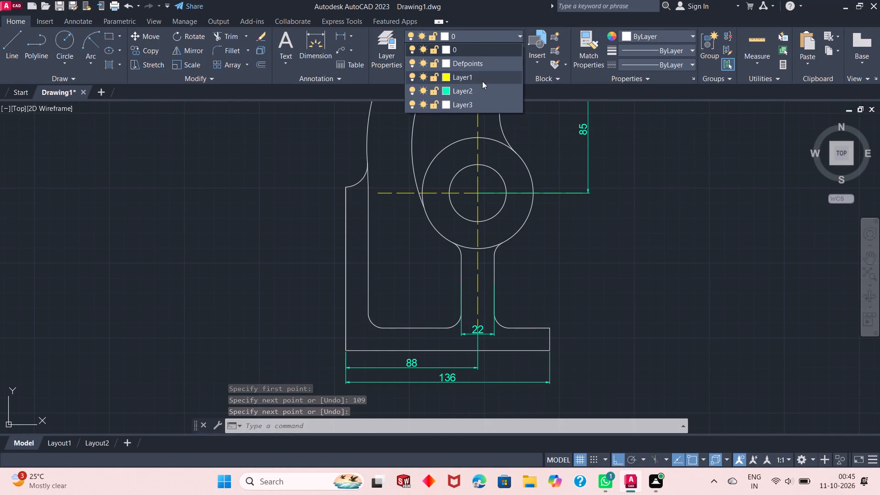
click(480, 88)
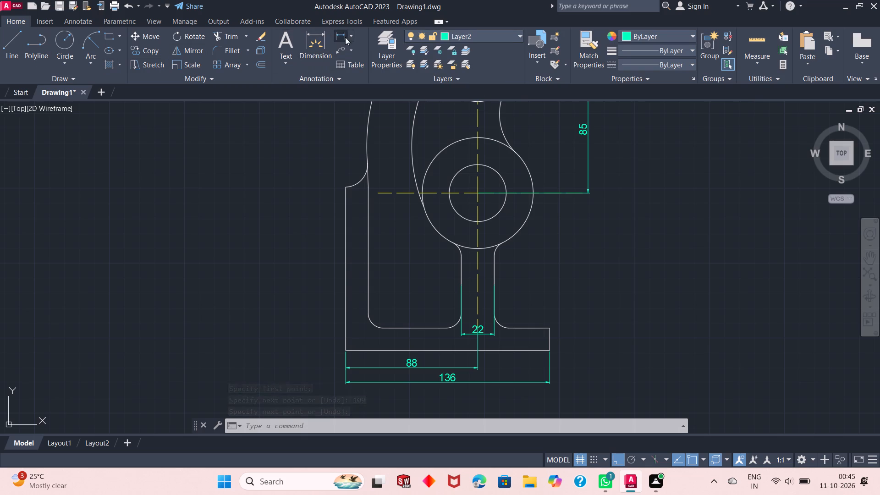
click(341, 31)
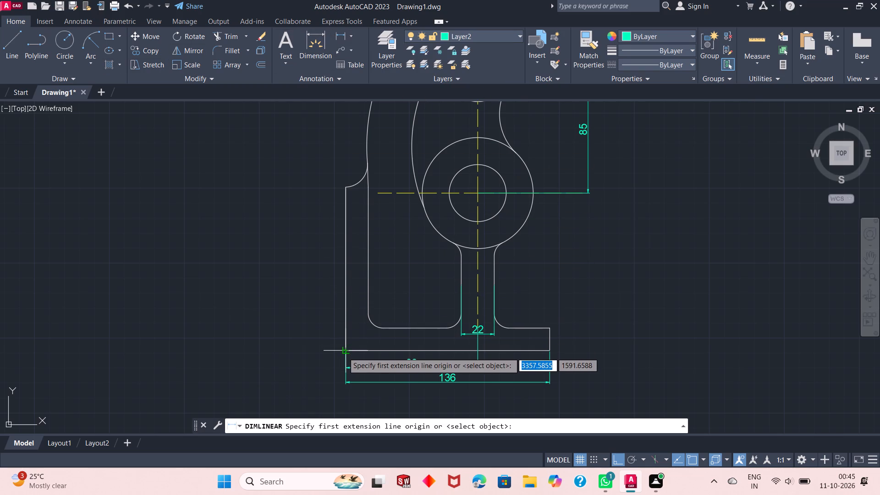
click(344, 352)
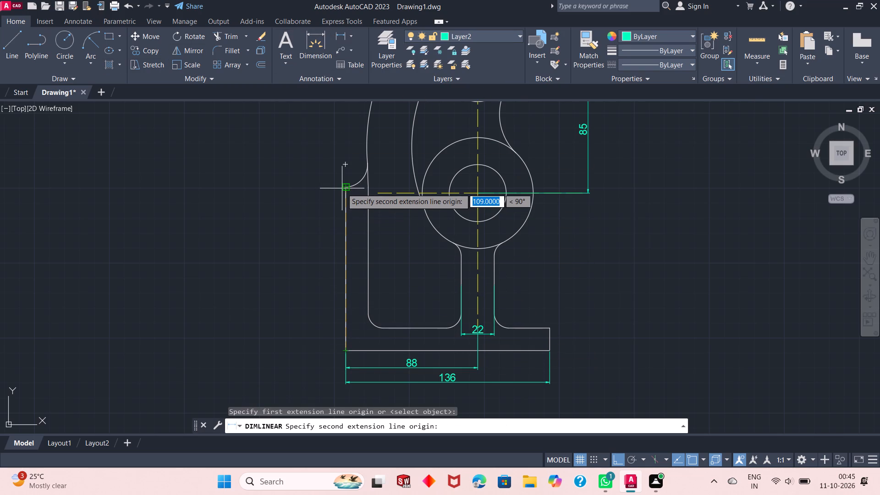
click(344, 188)
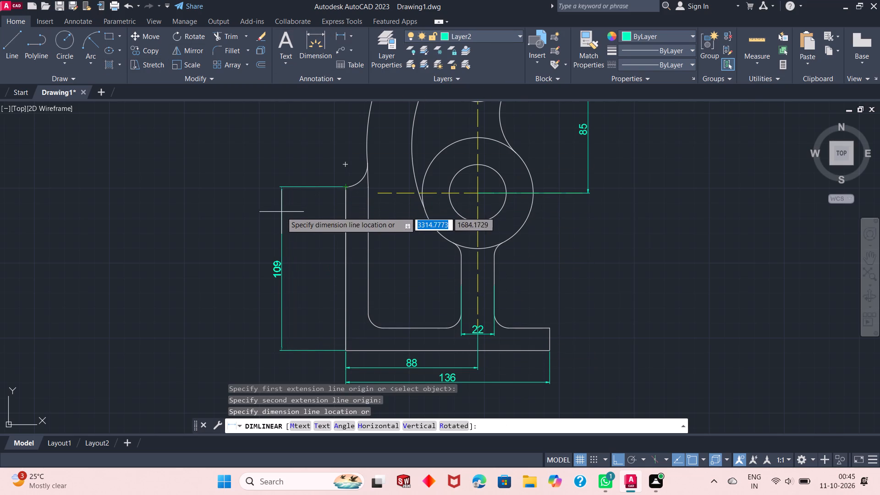
click(329, 213)
Examine closely how the left edge's overlapping vertical lines meet the small arc at their upper end.
scroll(340, 188, up, 3)
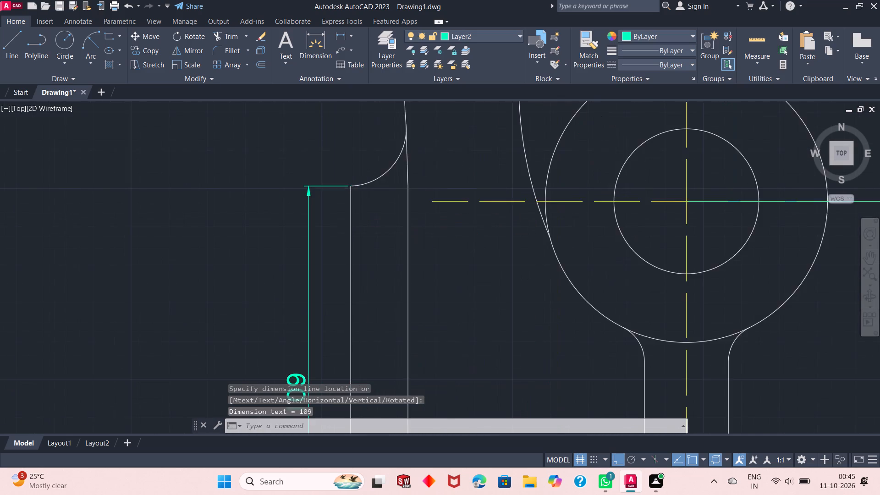
scroll(340, 188, up, 1)
scroll(379, 183, up, 4)
scroll(255, 185, up, 1)
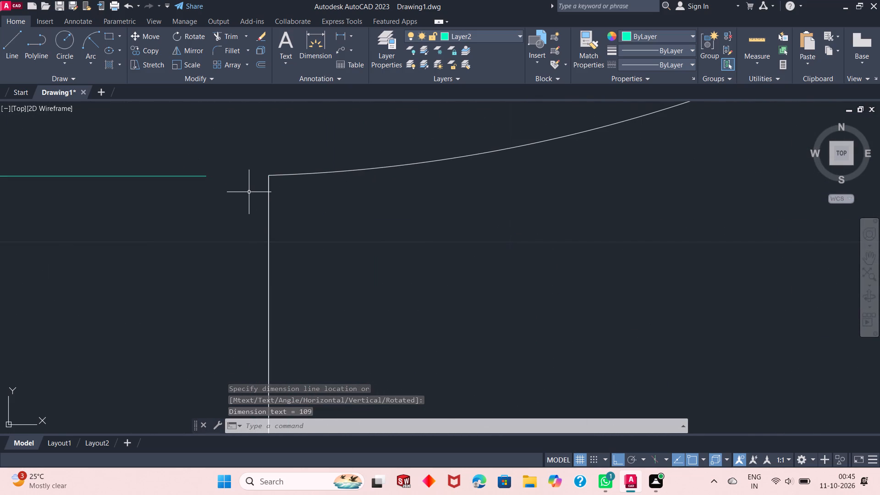
scroll(249, 192, up, 2)
scroll(249, 192, down, 4)
scroll(249, 192, up, 3)
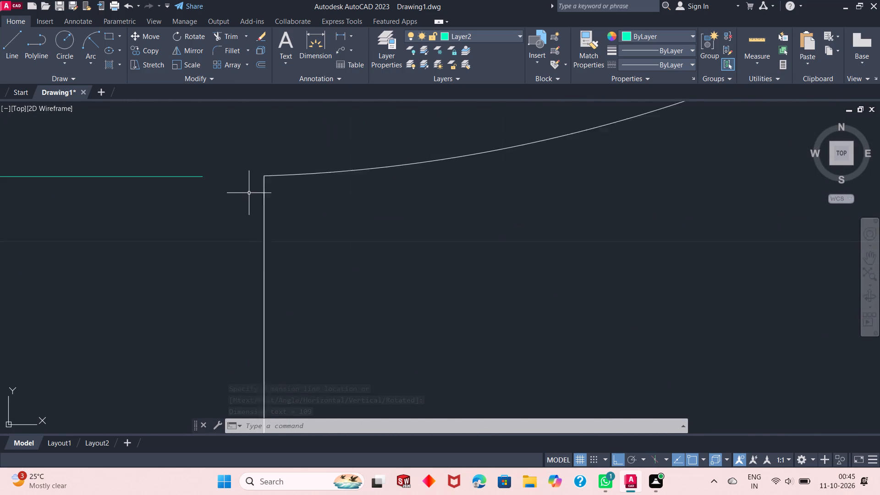
scroll(249, 193, up, 1)
click(282, 170)
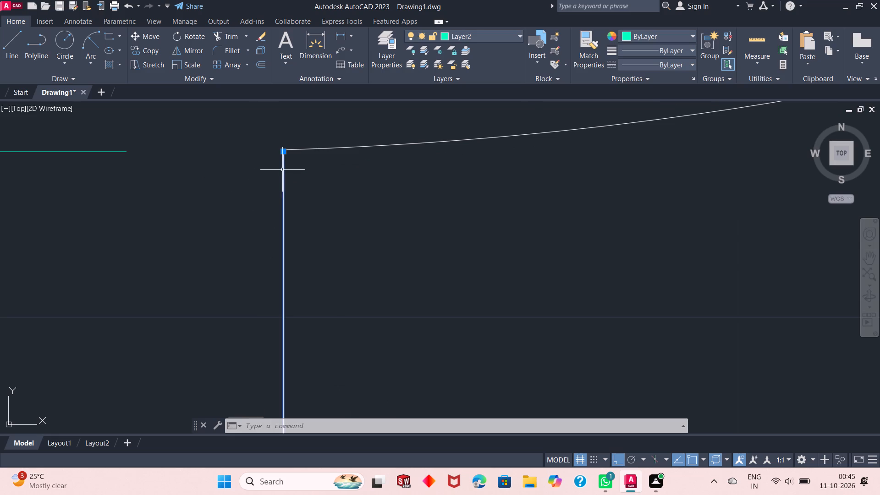
scroll(295, 144, up, 3)
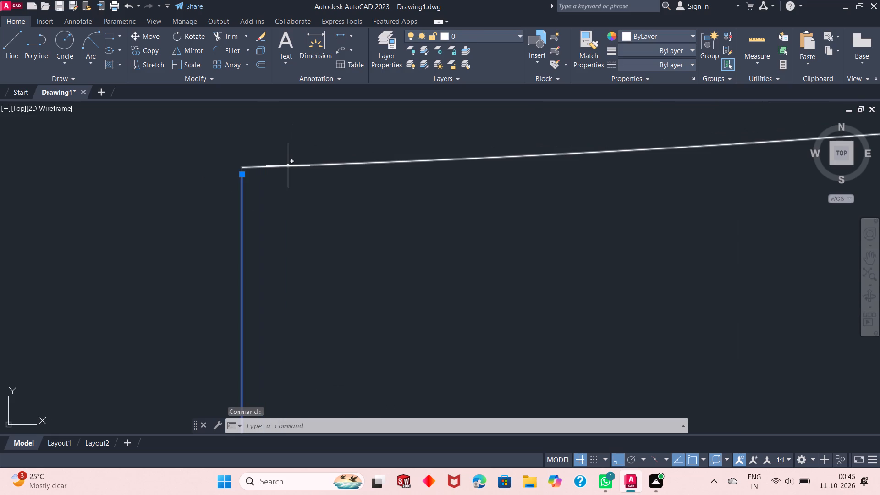
key(Escape)
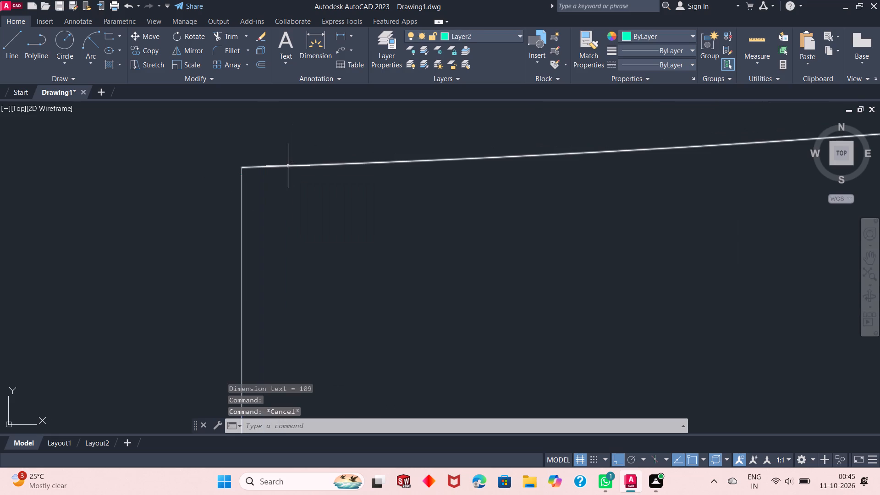
scroll(303, 210, down, 5)
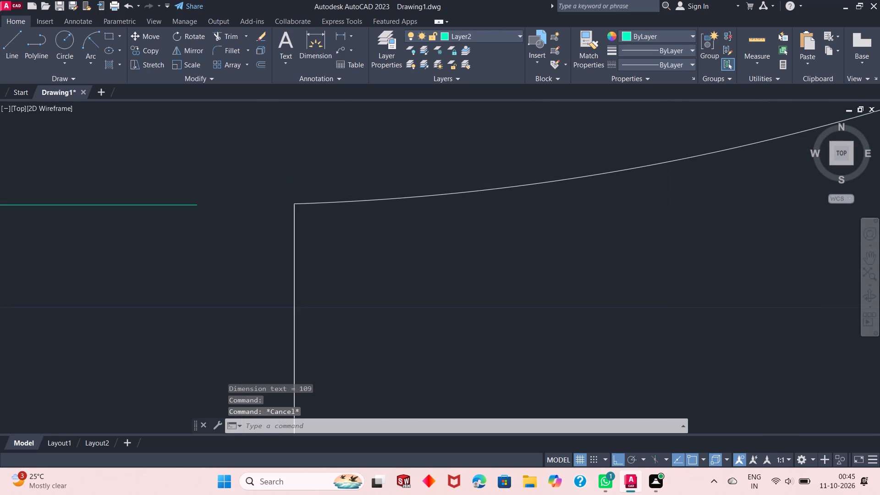
On Layer2, add a radius dimension to the concave arc joining the upper bar's right underside to the small boss, text inside its hollow.
scroll(303, 210, down, 5)
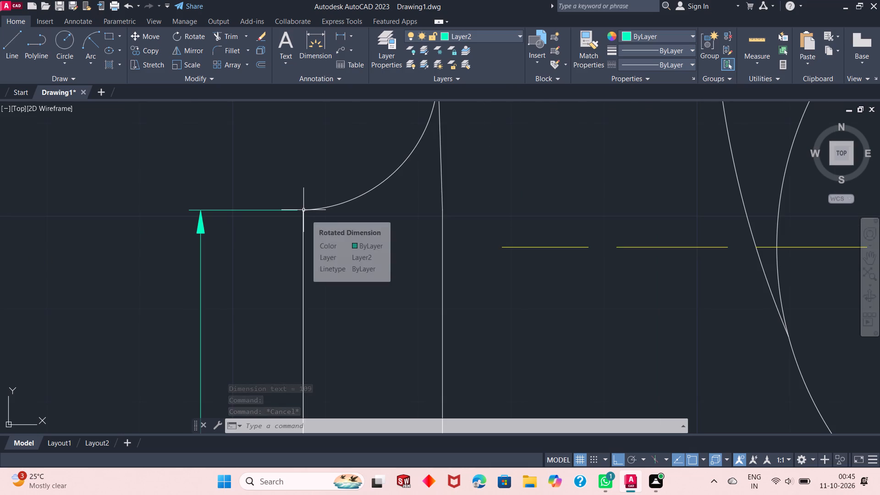
scroll(303, 210, down, 2)
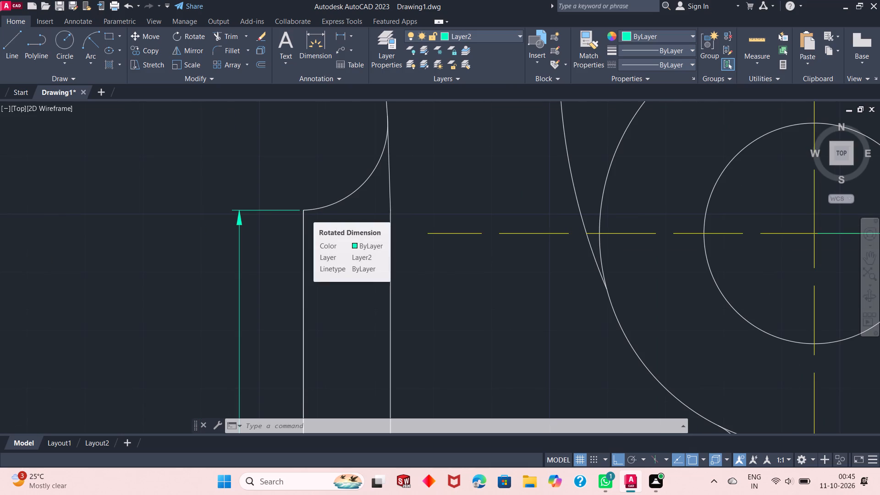
scroll(303, 210, down, 1)
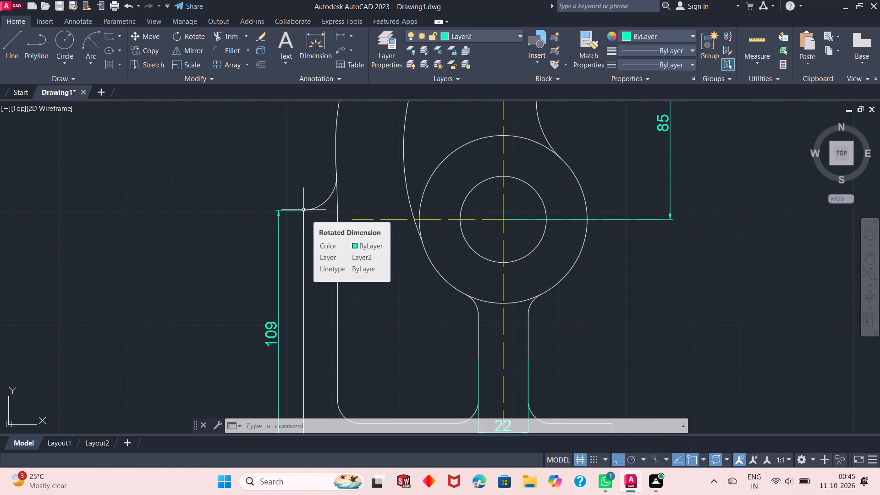
scroll(367, 221, down, 2)
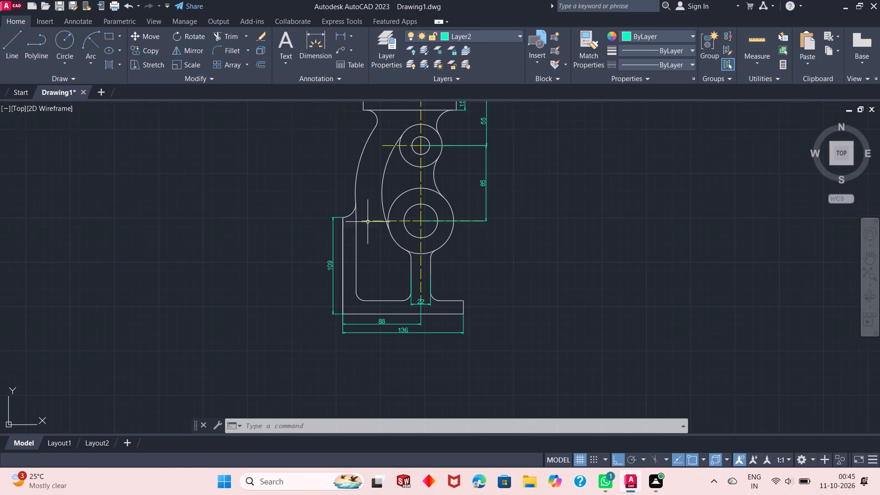
scroll(384, 287, down, 1)
scroll(361, 196, up, 1)
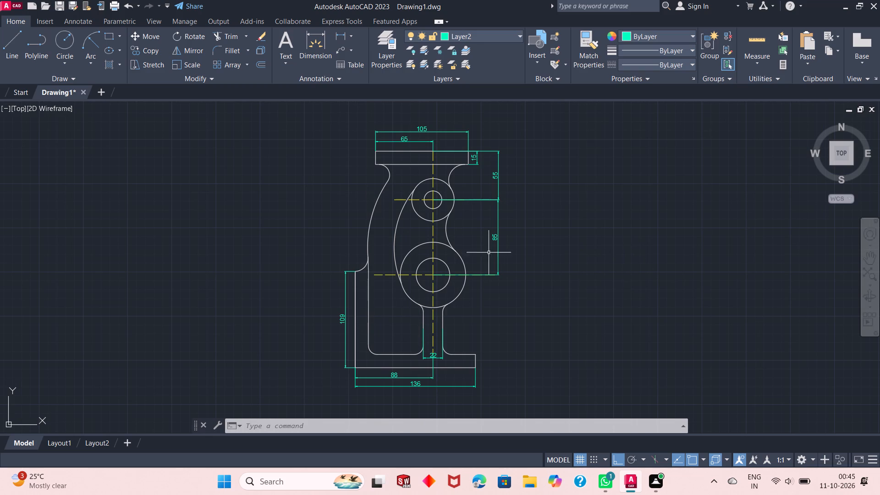
click(351, 37)
click(361, 145)
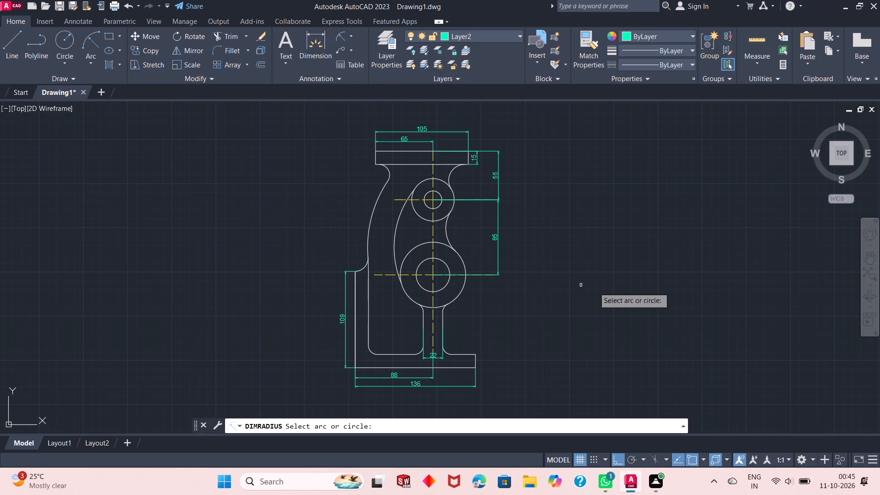
scroll(412, 154, up, 2)
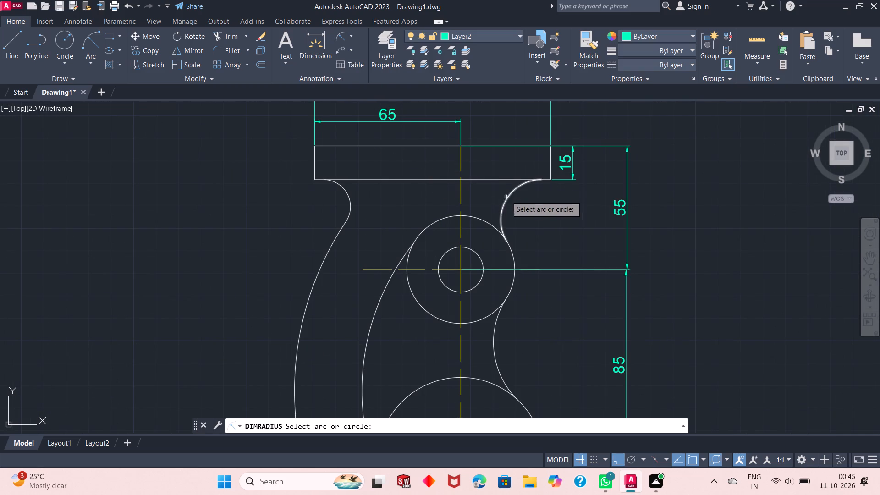
click(508, 193)
click(533, 207)
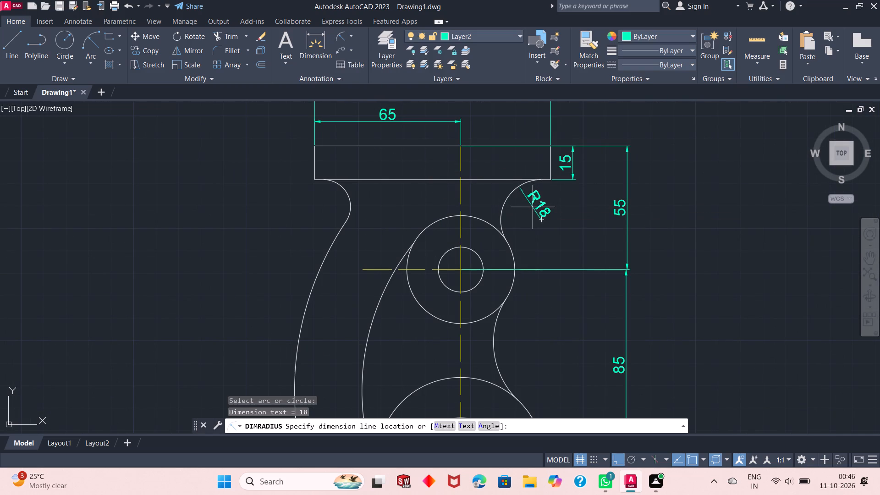
Add a radius dimension to the small arc under the upper bar's left end, with its text inside the arc's hollow.
right_click(605, 153)
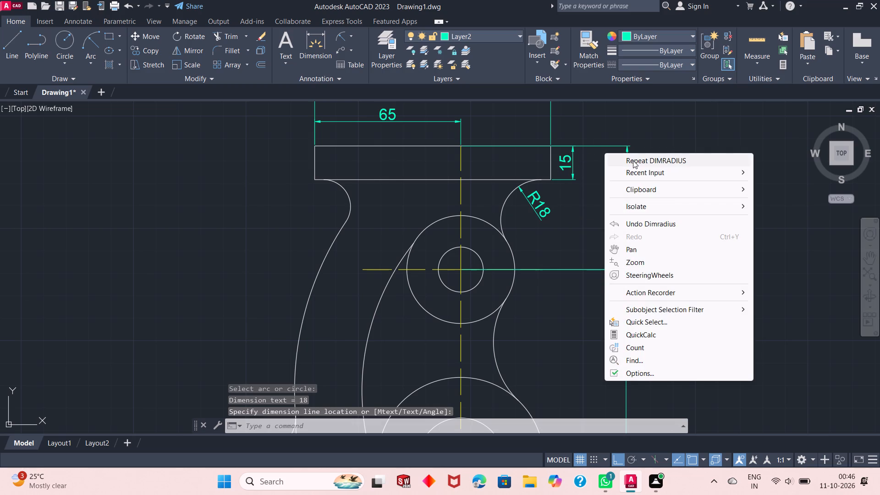
click(633, 160)
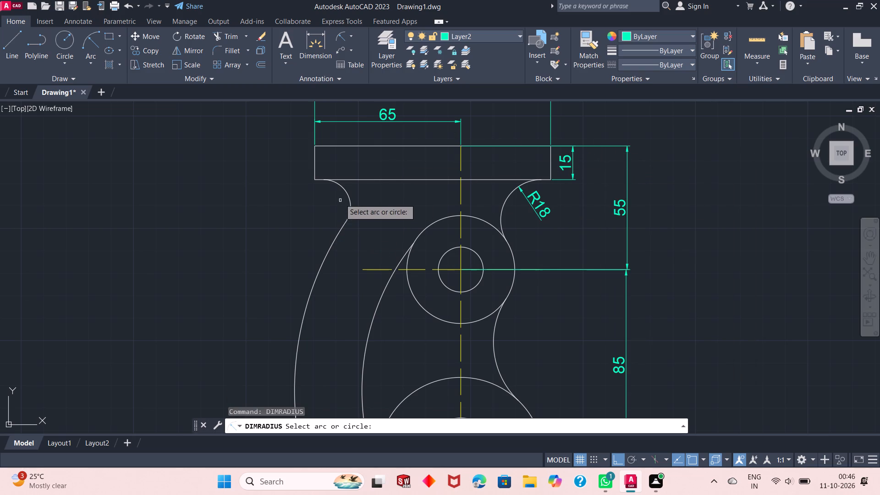
click(344, 187)
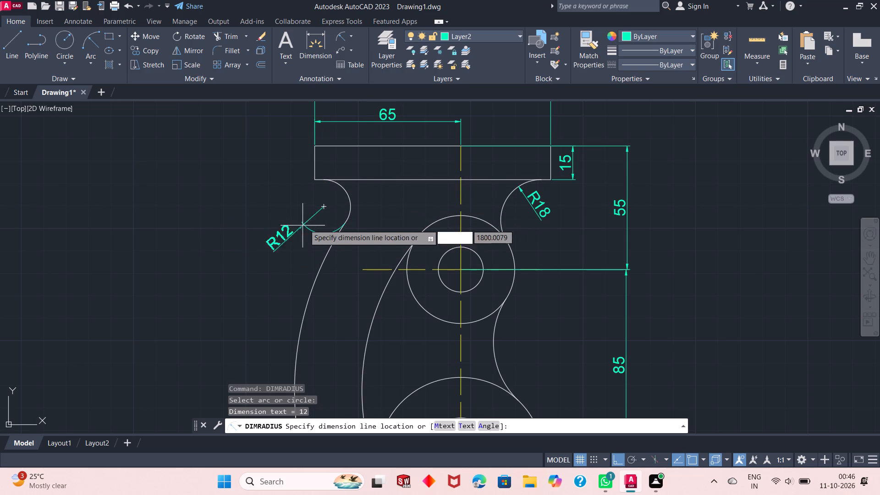
scroll(341, 199, up, 2)
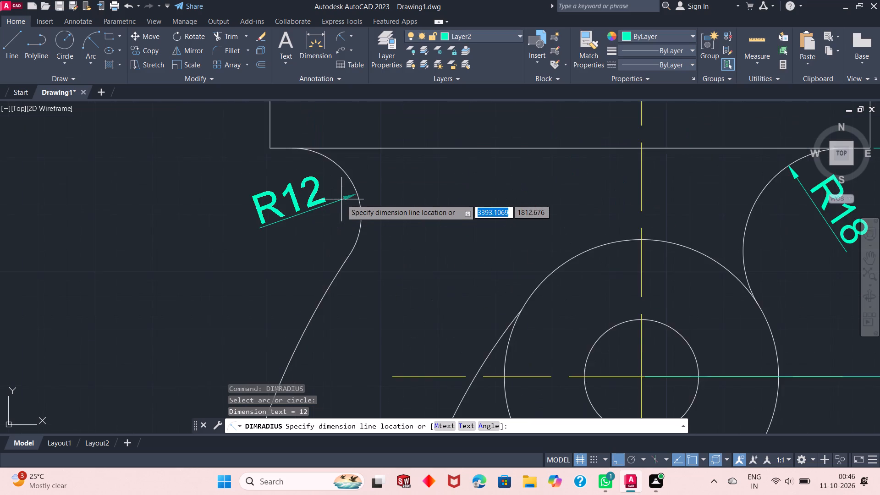
scroll(341, 199, up, 1)
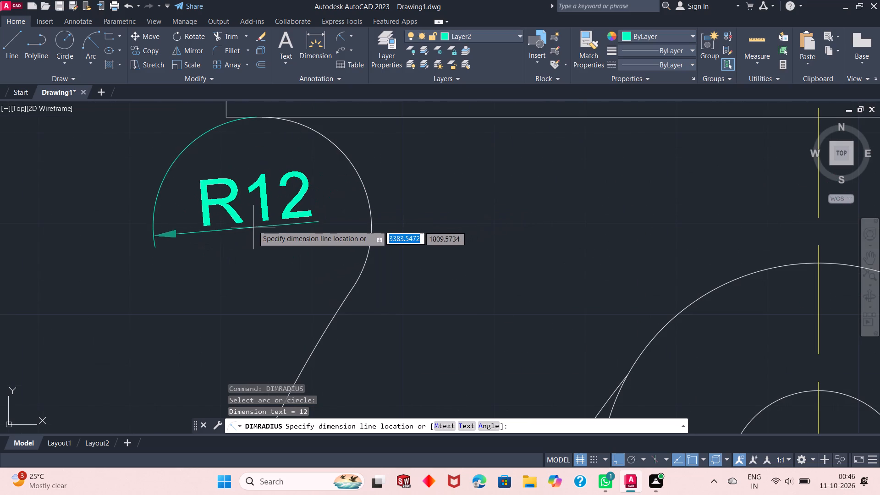
click(281, 211)
Add a radius dimension to the long outer arc on the bracket's left side, placing its text outside the outline.
scroll(281, 211, down, 2)
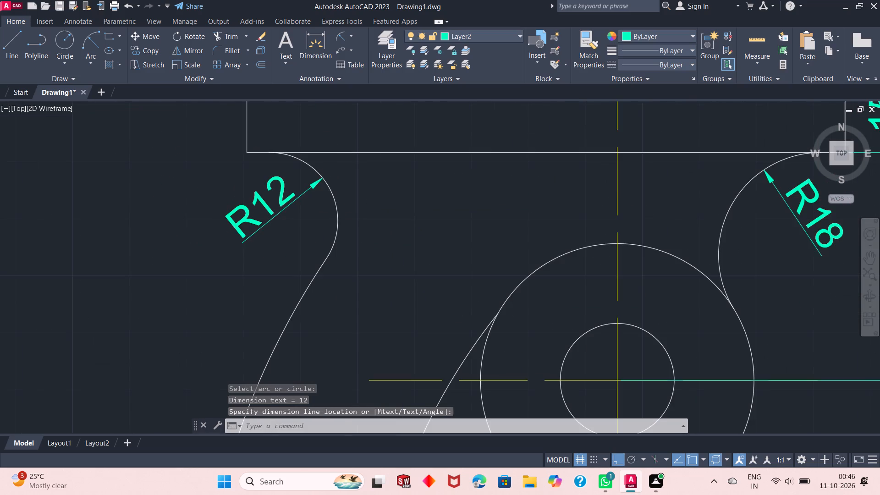
scroll(281, 211, down, 1)
scroll(329, 174, down, 3)
scroll(355, 172, up, 1)
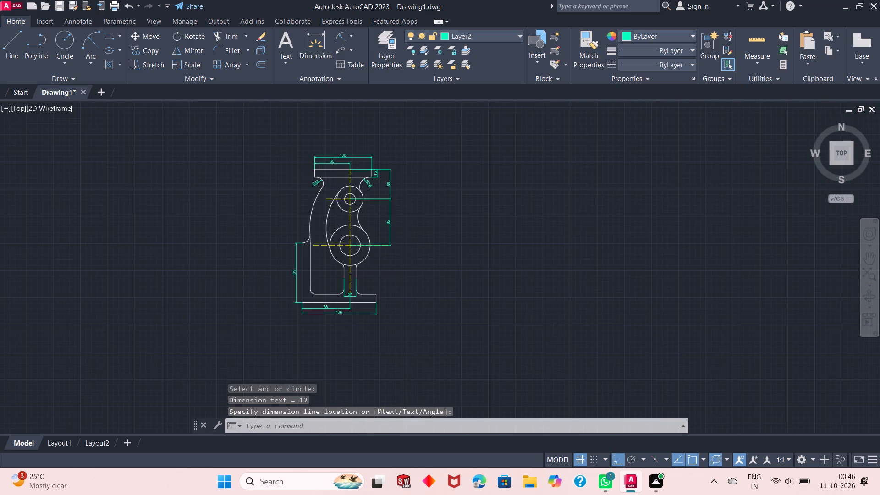
right_click(456, 144)
click(475, 151)
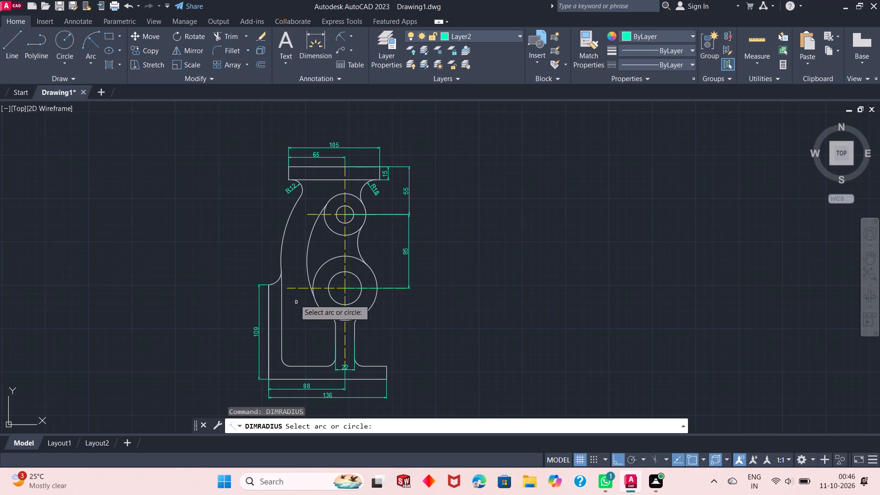
click(282, 235)
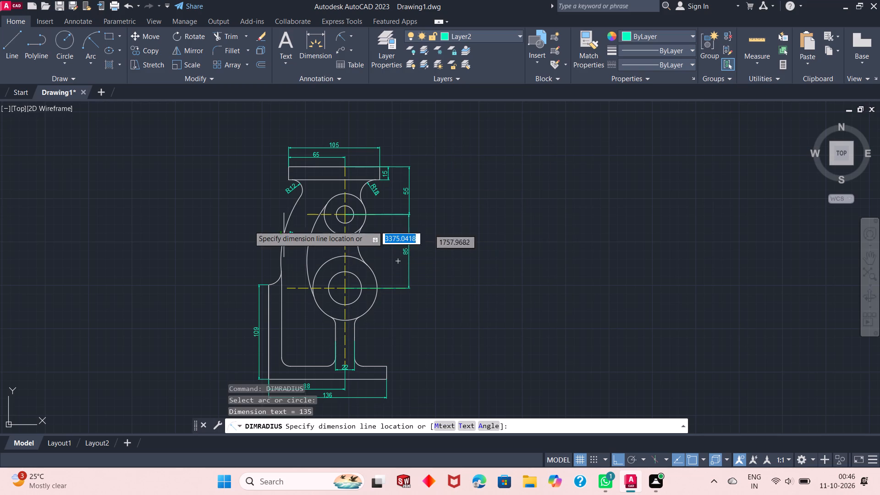
click(258, 225)
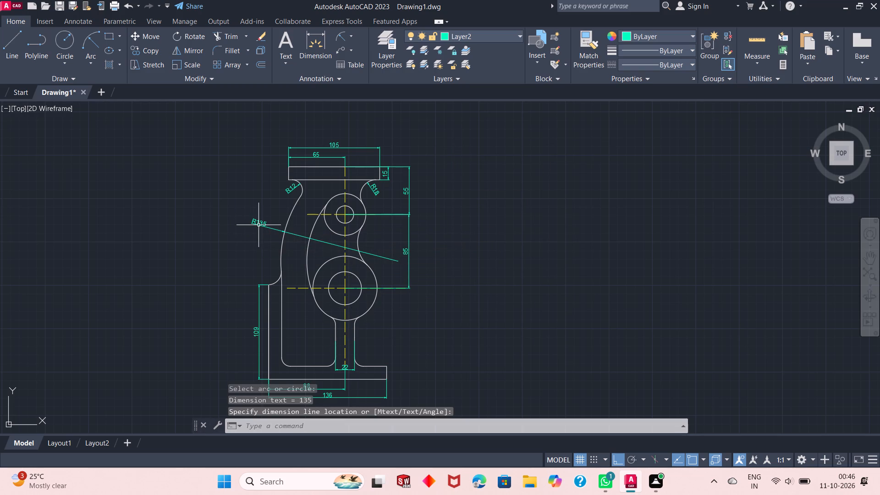
Add a radius dimension to the inner long arc joining the two bosses, placing its text between the arc and the vertical centreline.
right_click(439, 129)
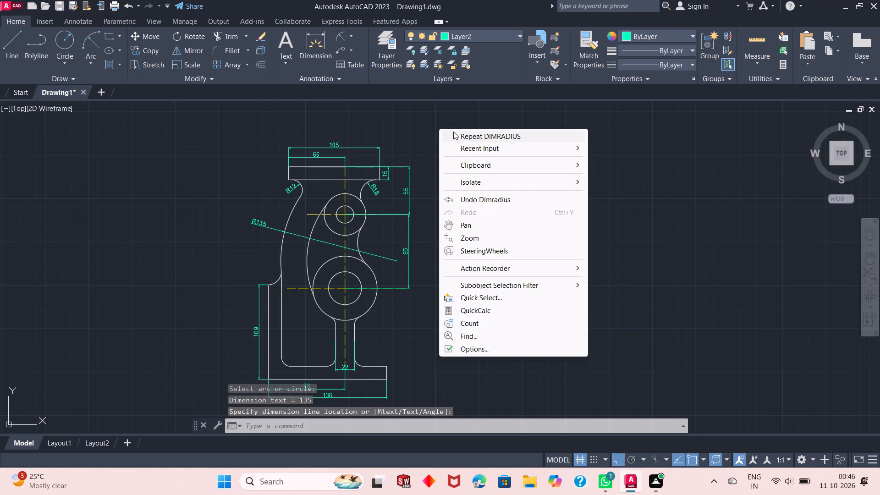
click(462, 134)
scroll(309, 290, up, 2)
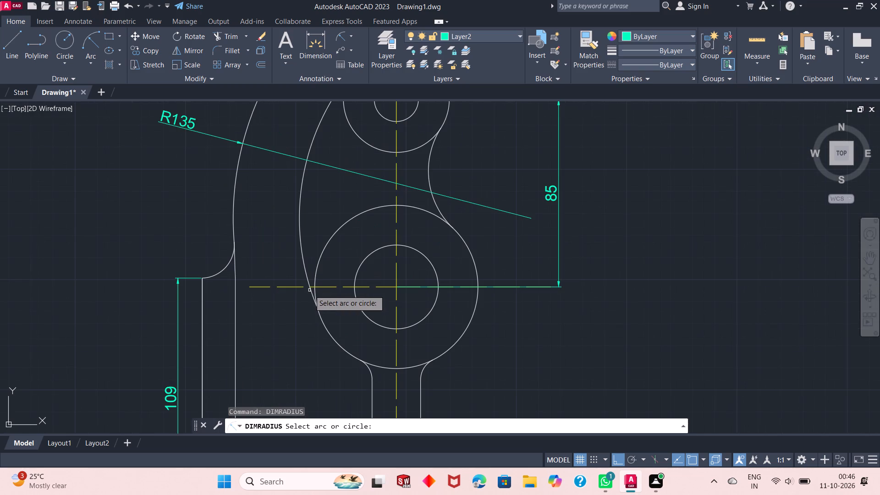
scroll(309, 290, down, 1)
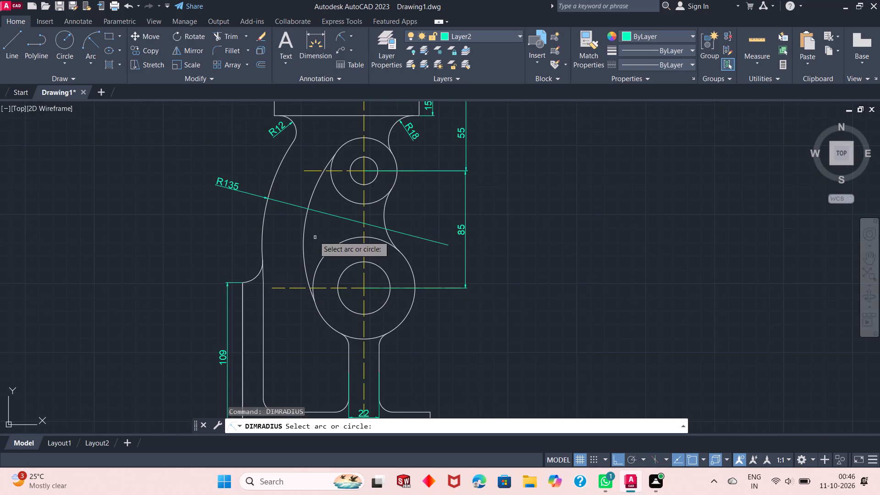
click(305, 220)
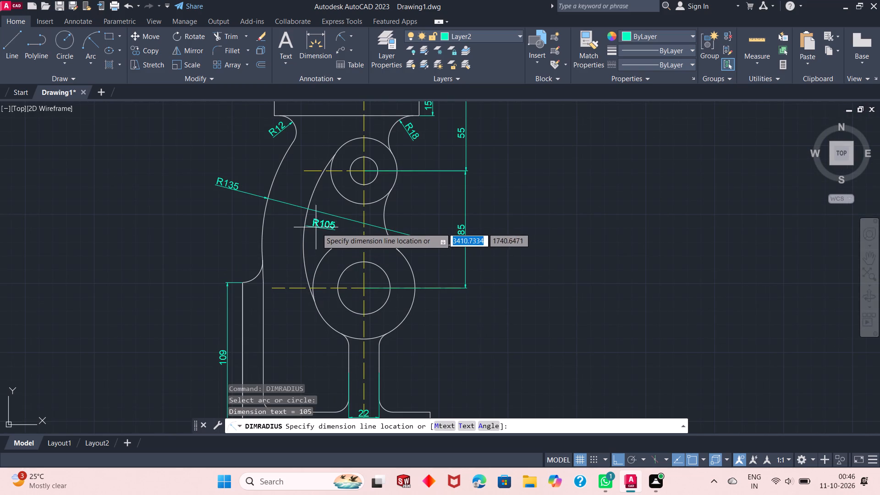
click(334, 229)
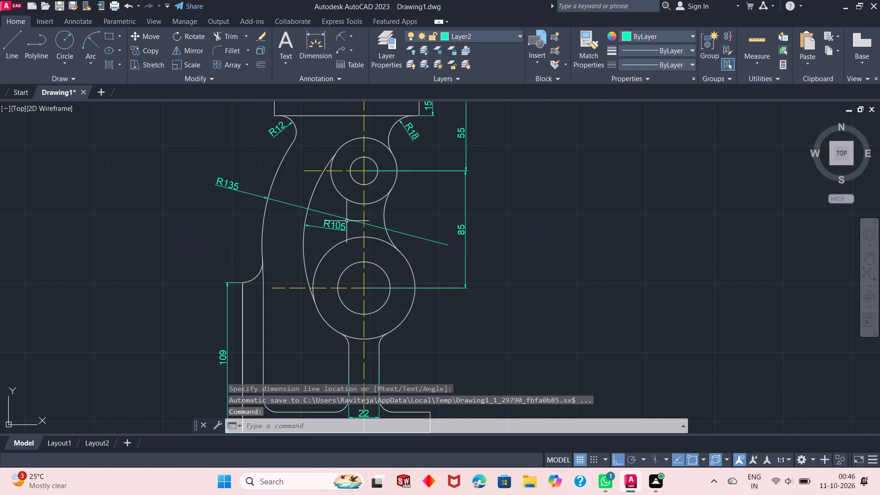
Add a radius dimension to the concave arc joining the two bosses on the right side, placing its text outside the outline.
right_click(550, 161)
click(570, 165)
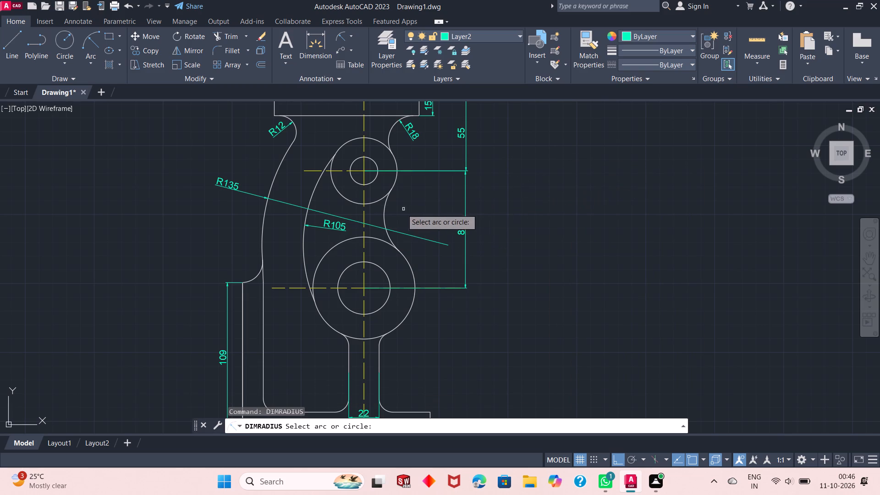
click(383, 215)
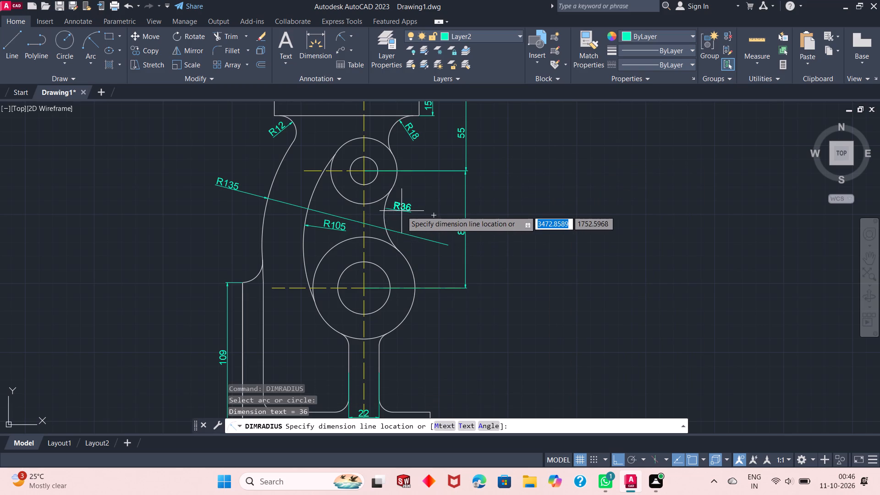
click(408, 219)
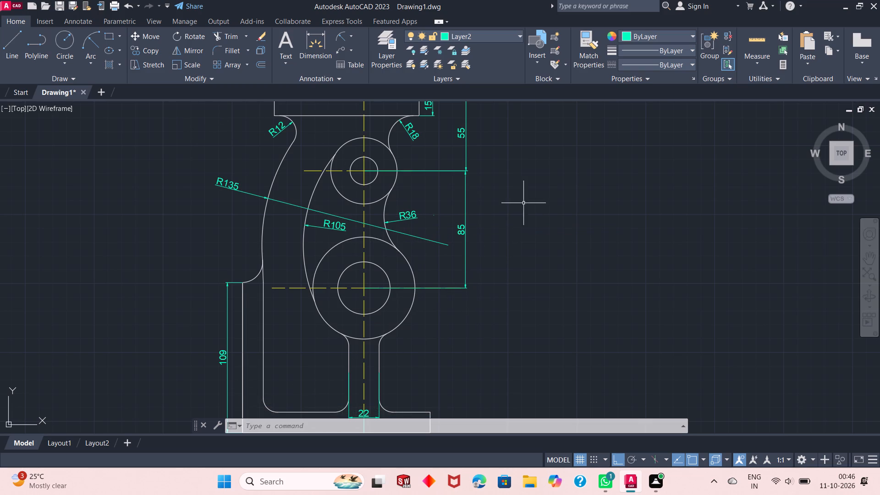
Add a radius dimension to the left fillet where the stem meets the large boss, with its text inside the boss.
right_click(539, 151)
click(567, 162)
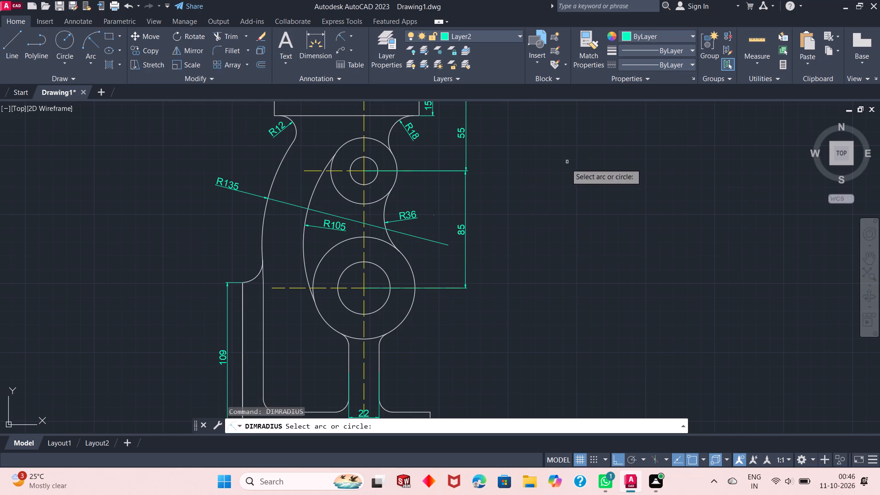
scroll(439, 214, down, 2)
scroll(401, 285, up, 1)
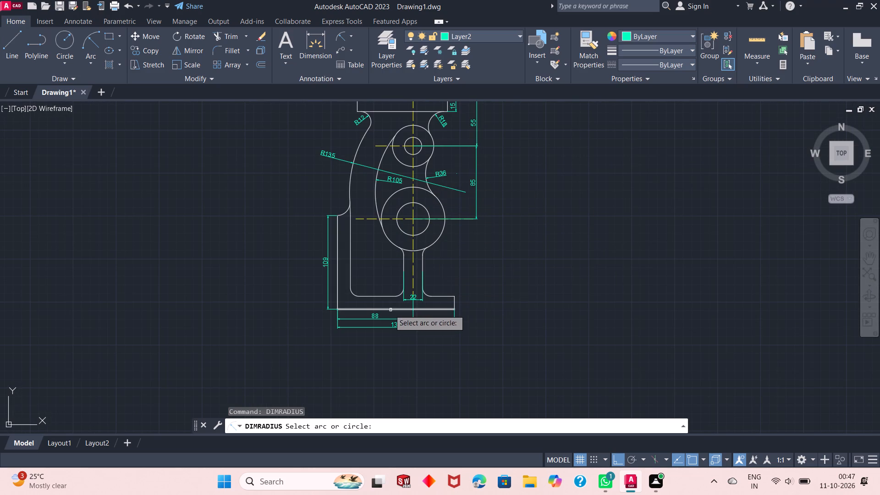
scroll(389, 264, up, 2)
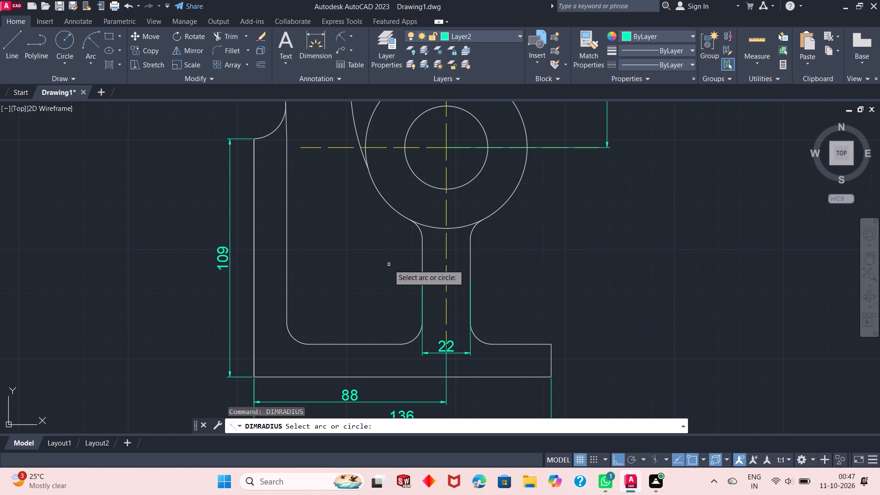
click(418, 229)
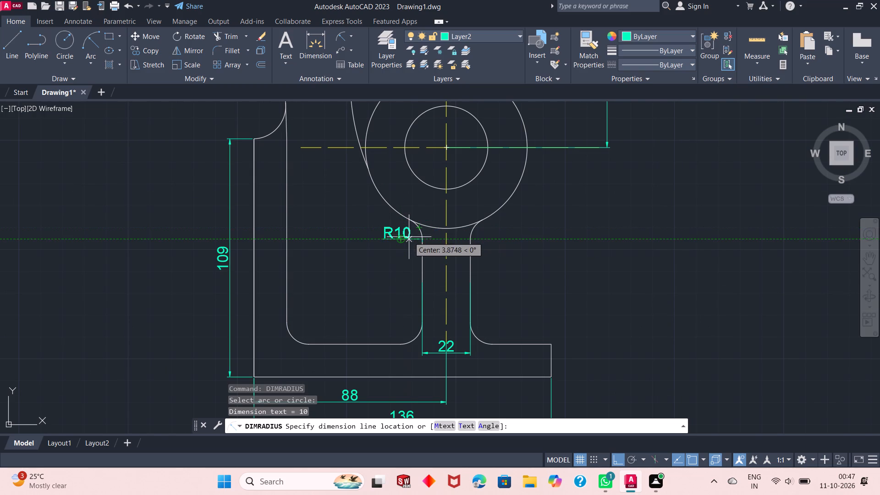
click(416, 232)
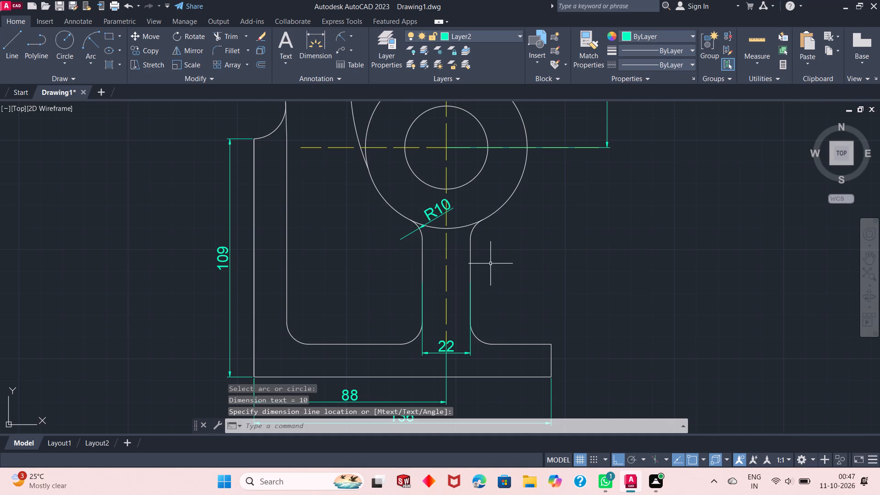
Add a radius dimension to the small arc joining the left wall's top to the long outer arc, placing its text outside the outline.
right_click(521, 258)
click(596, 36)
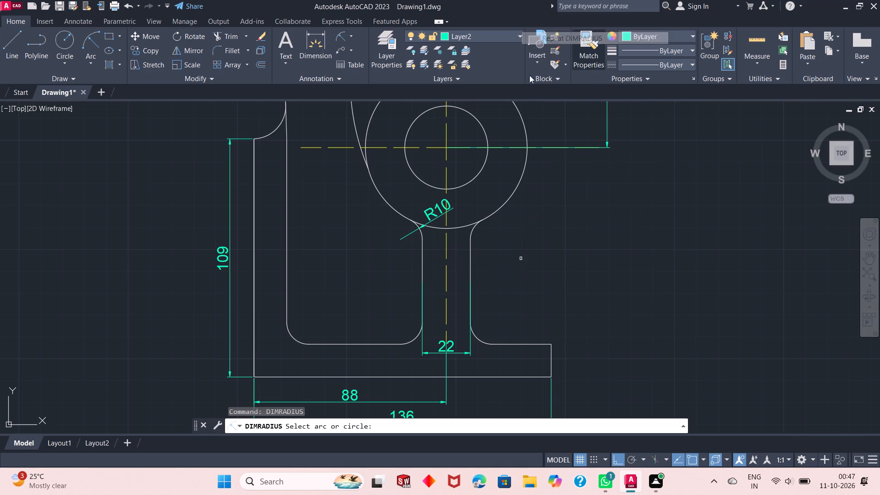
scroll(257, 127, up, 2)
scroll(349, 242, down, 4)
scroll(322, 184, up, 1)
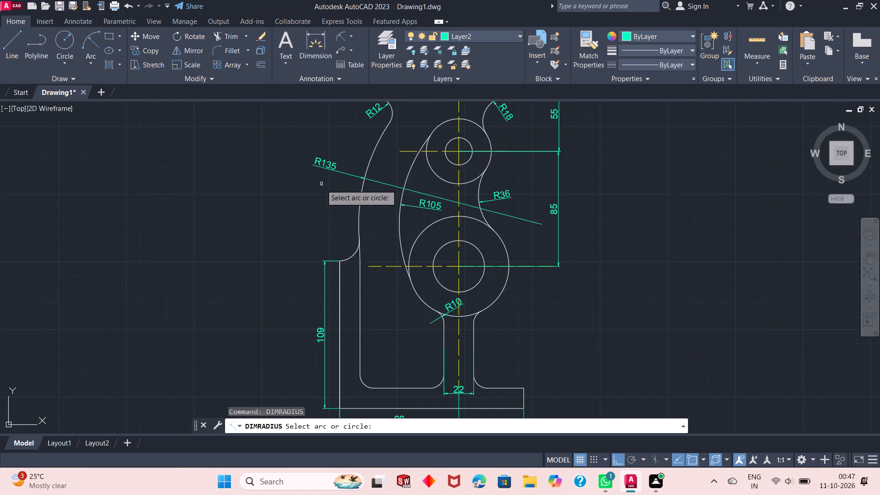
scroll(352, 248, up, 2)
click(344, 270)
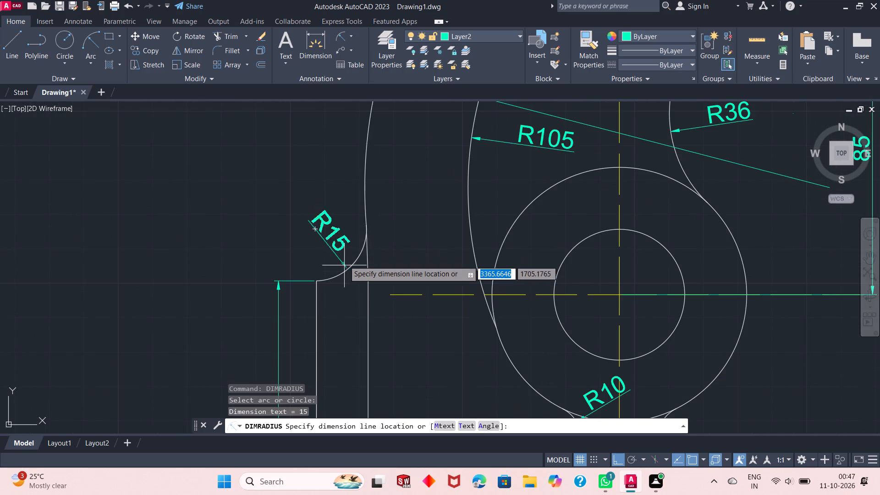
click(335, 244)
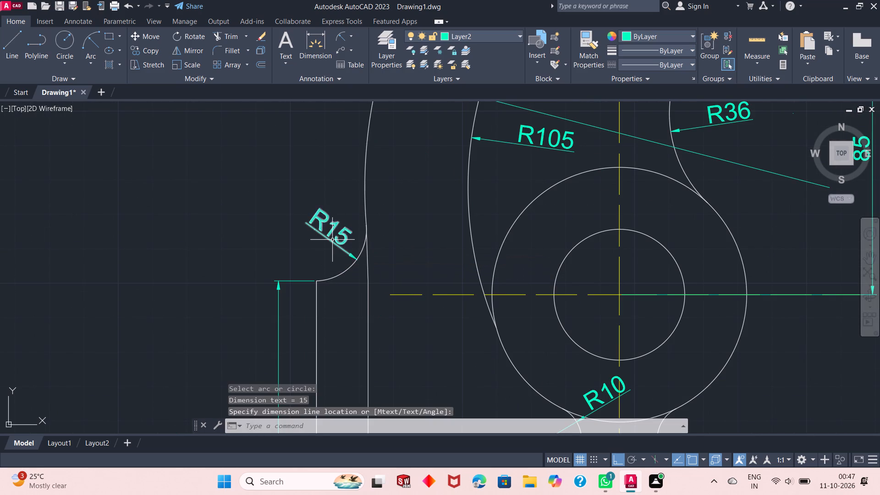
Add a diameter dimension to the upper boss's outer circle, placing its text between the boss and the upper bar, left of the centreline.
scroll(332, 239, down, 3)
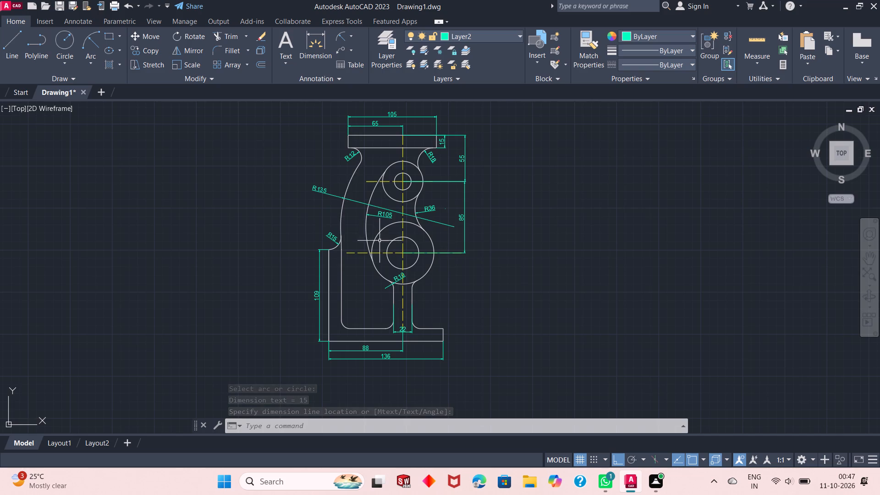
scroll(383, 261, up, 1)
scroll(383, 261, down, 1)
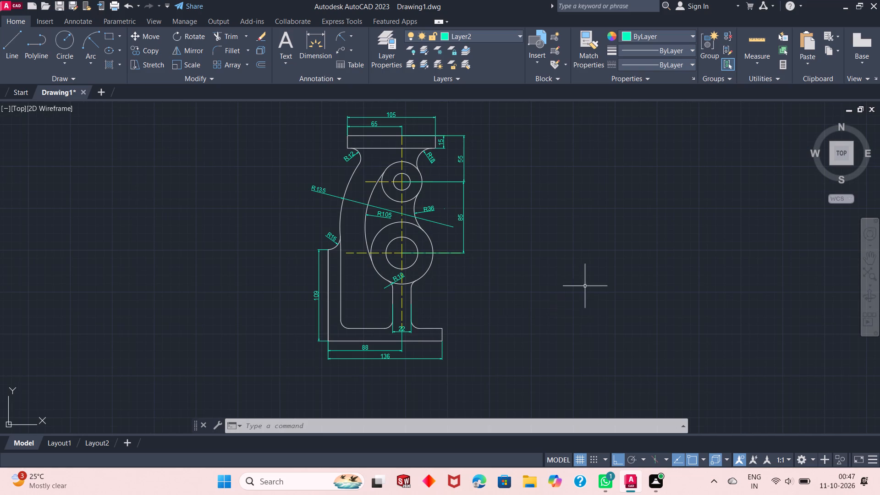
right_click(575, 232)
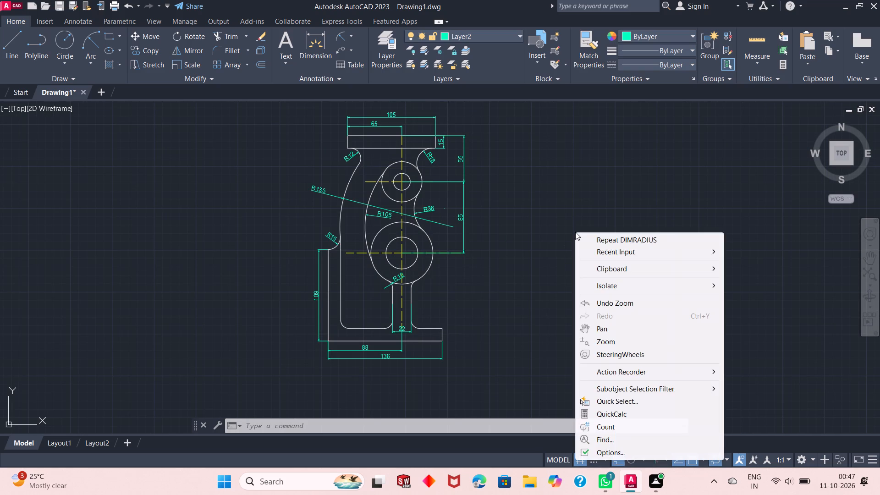
click(573, 228)
click(573, 226)
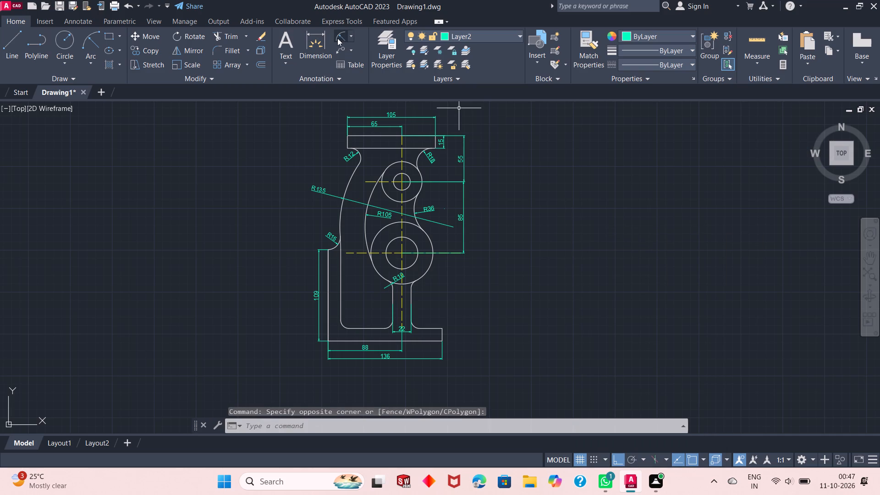
click(354, 35)
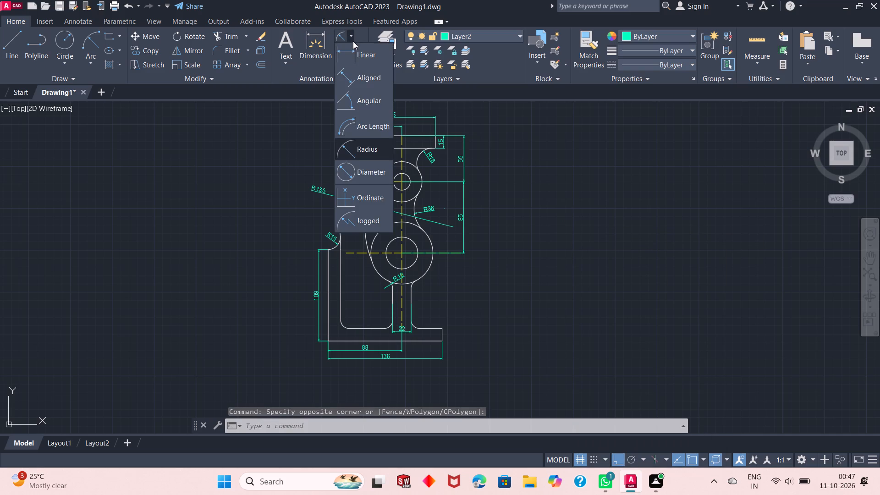
click(368, 166)
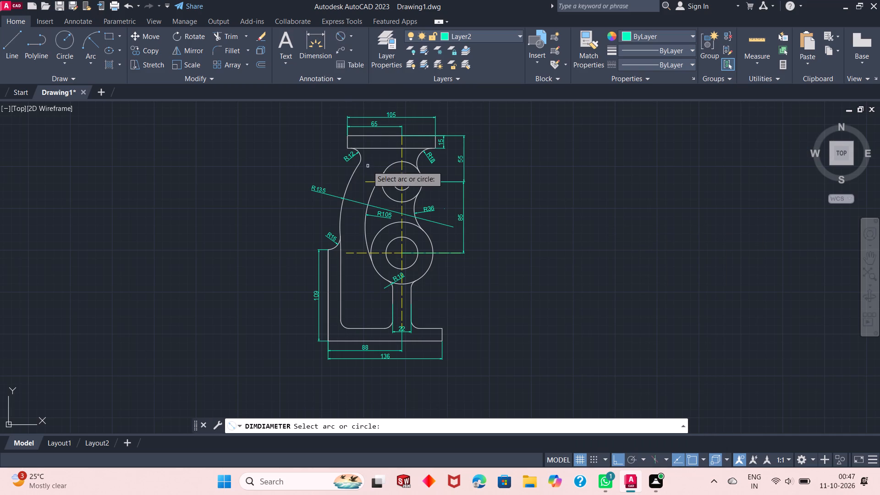
scroll(412, 151, up, 2)
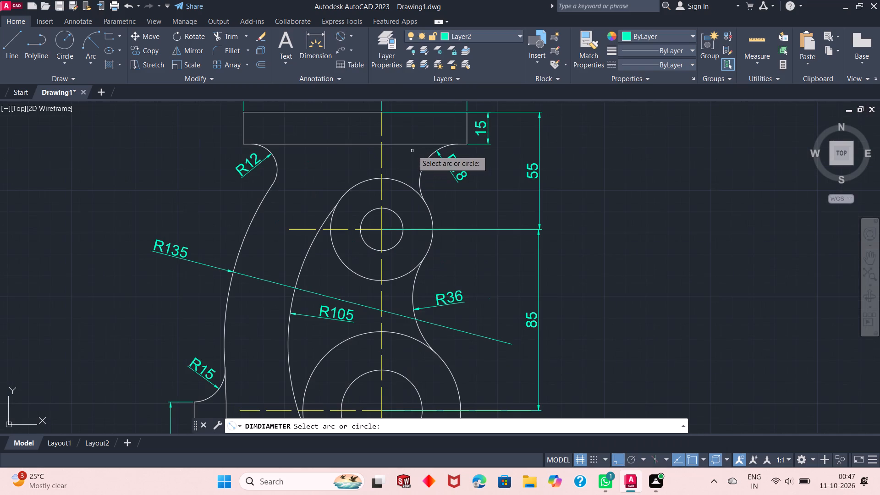
click(347, 193)
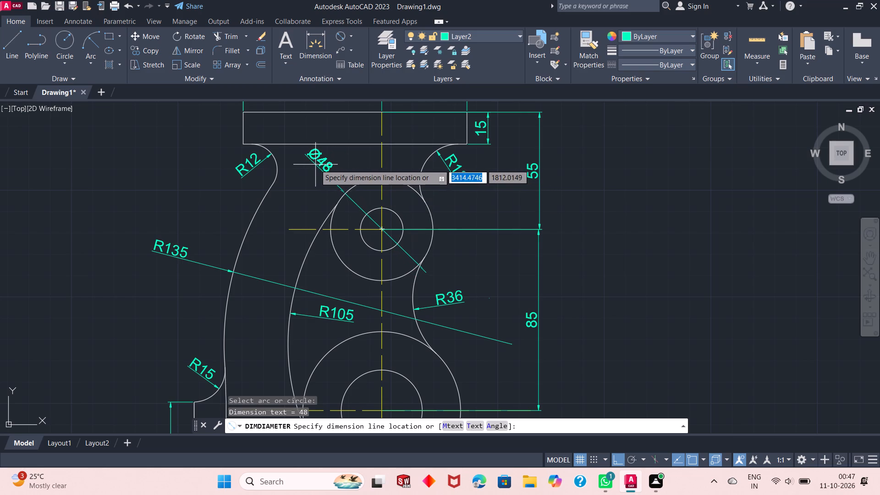
click(315, 165)
Add a diameter dimension to the upper boss's hole, placing its text just outside the boss on the right.
right_click(560, 138)
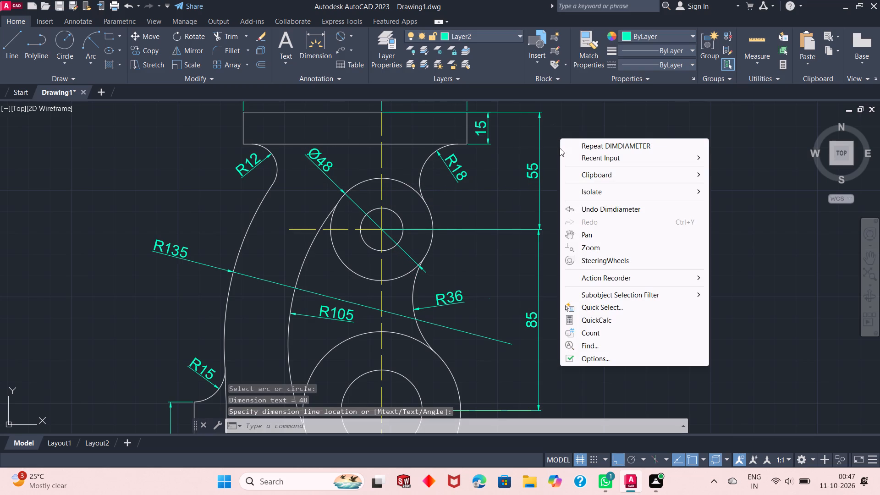
click(575, 145)
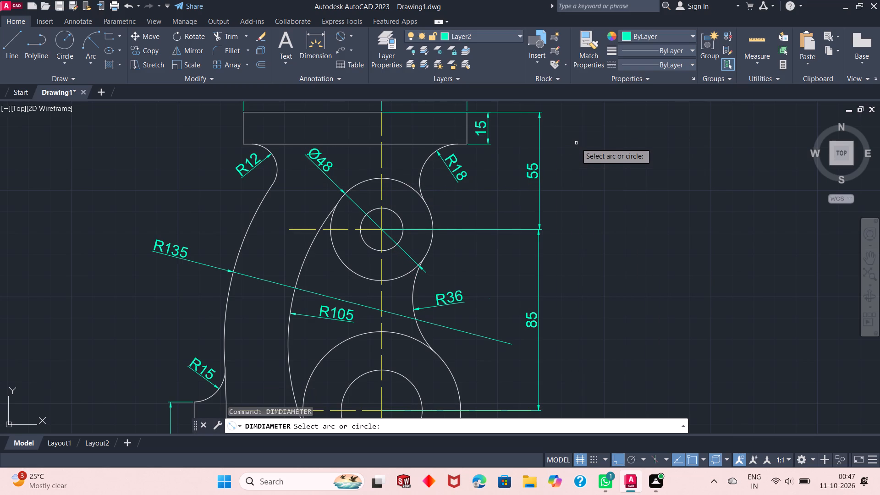
click(398, 217)
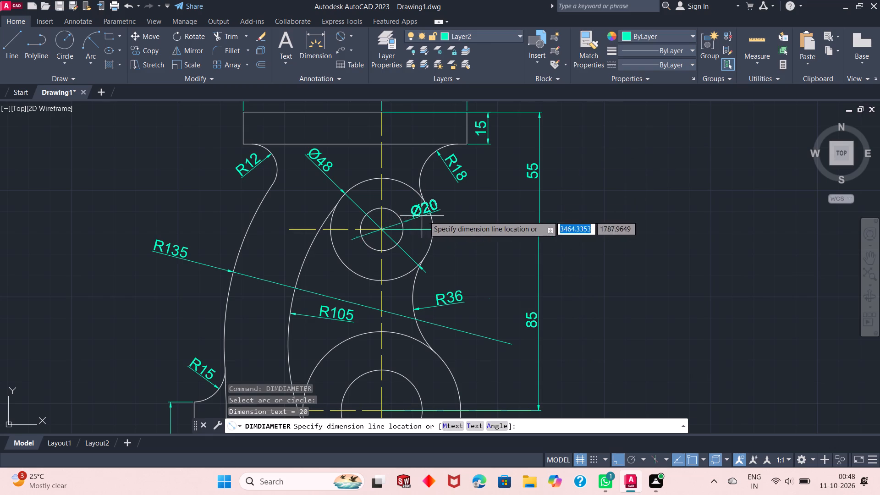
click(458, 210)
Add a diameter dimension to the large boss's hole, placing its text outside the boss at its lower right.
scroll(451, 189, down, 2)
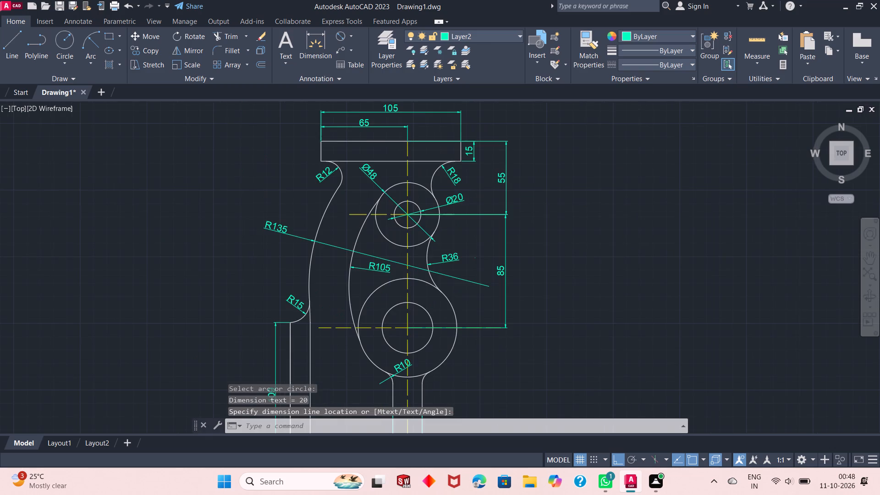
scroll(441, 277, up, 1)
right_click(554, 173)
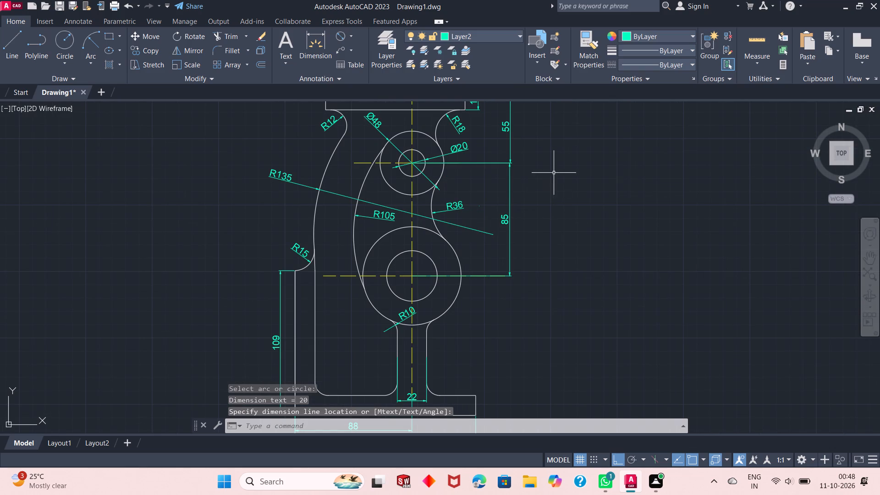
click(582, 180)
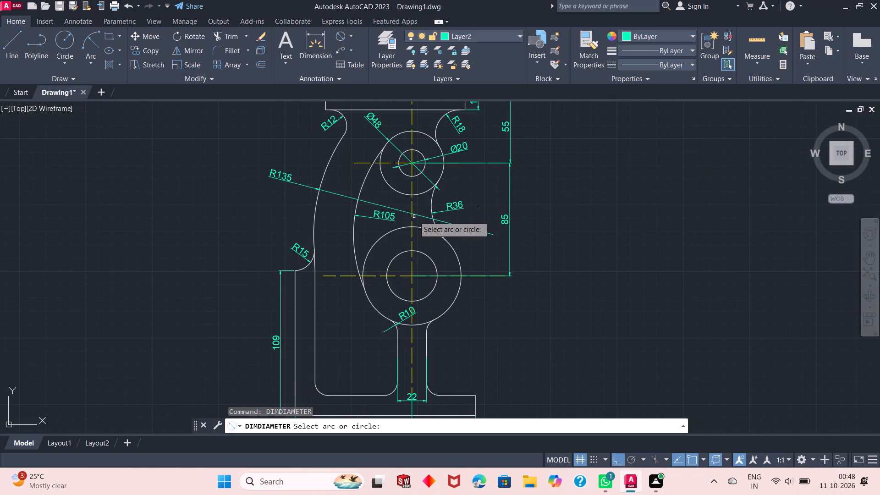
click(432, 294)
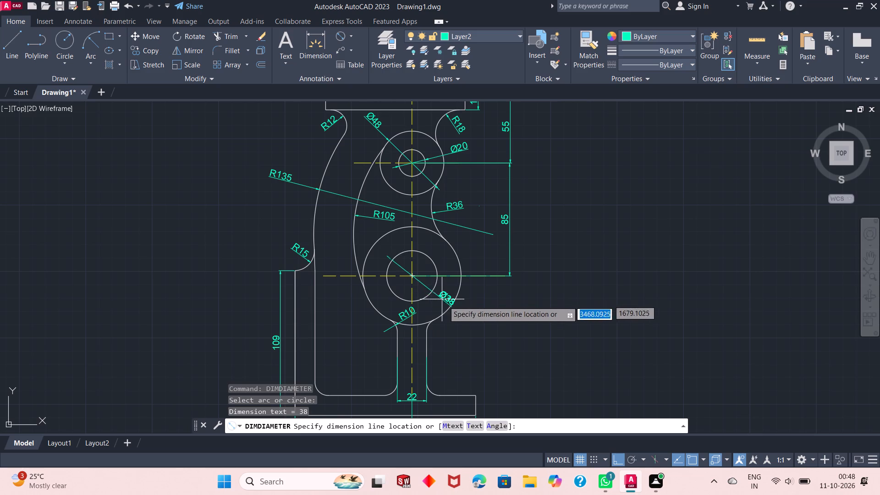
click(459, 324)
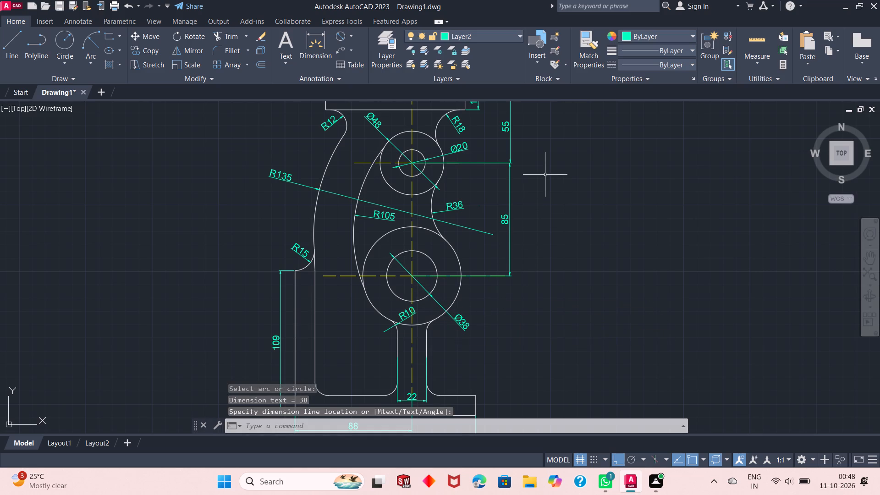
Add a diameter dimension to the large boss's outer circle, placing its text outside the boss on the right.
right_click(545, 175)
click(580, 184)
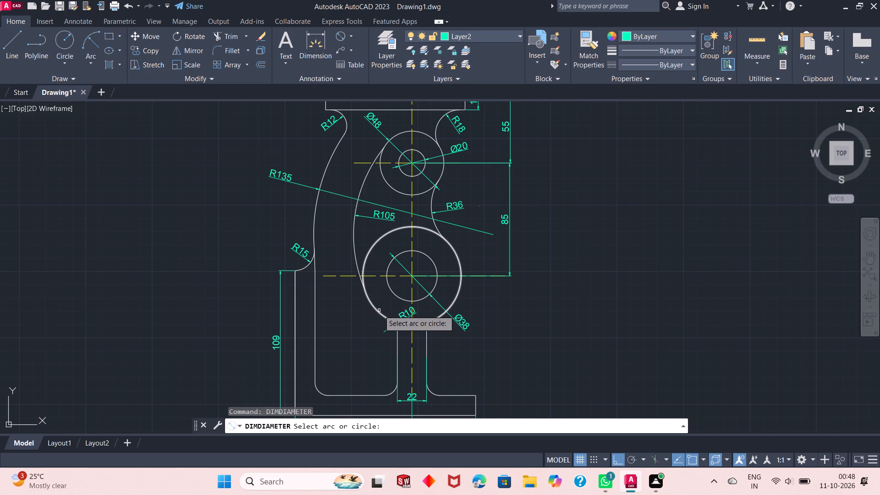
click(461, 283)
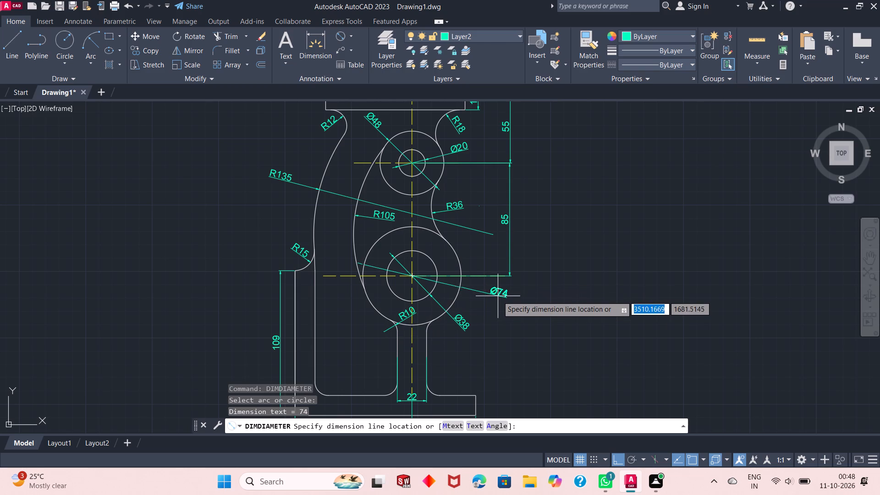
click(494, 294)
Examine the dimensioned bracket from the base to the upper bar for missing dimensions and text legibility.
scroll(531, 263, down, 1)
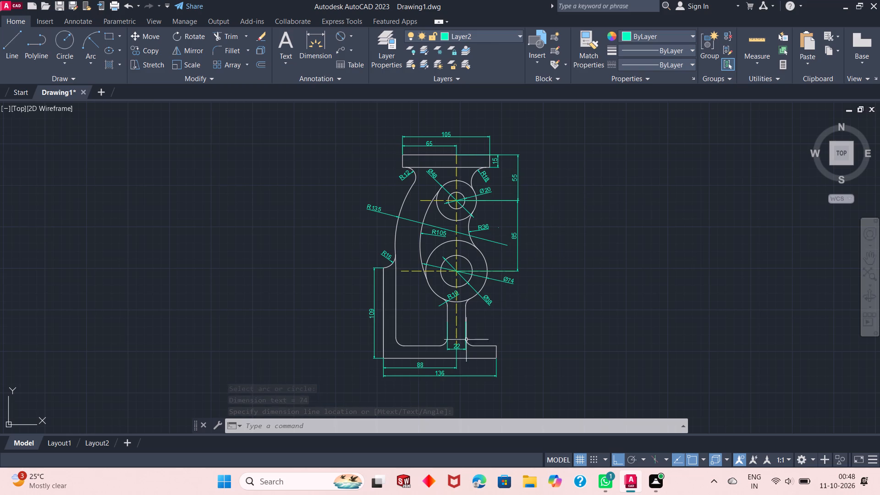
scroll(431, 352, up, 2)
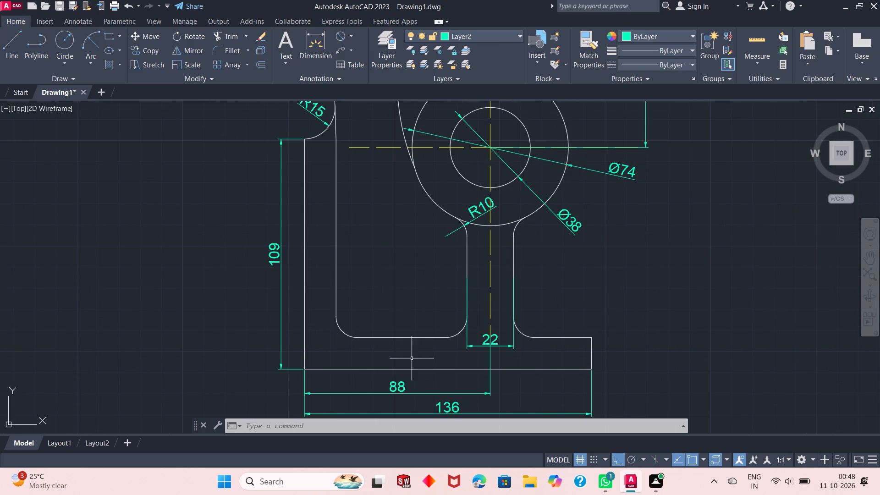
scroll(430, 356, down, 1)
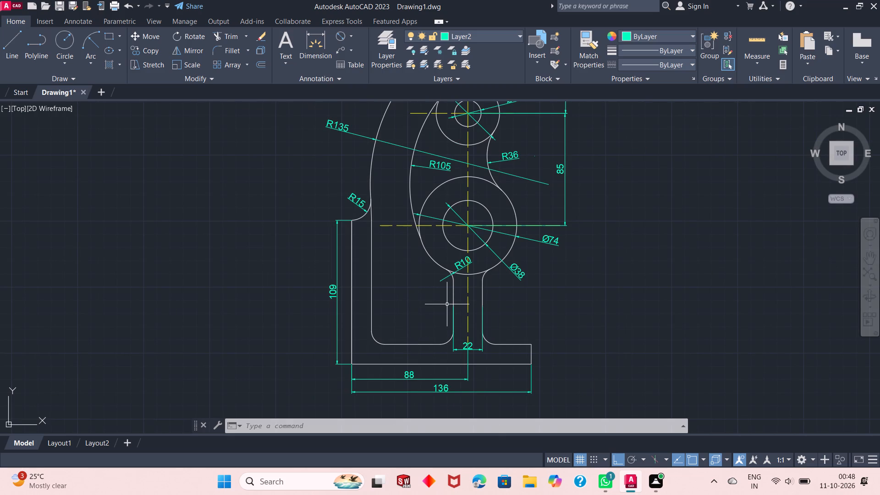
scroll(497, 330, down, 1)
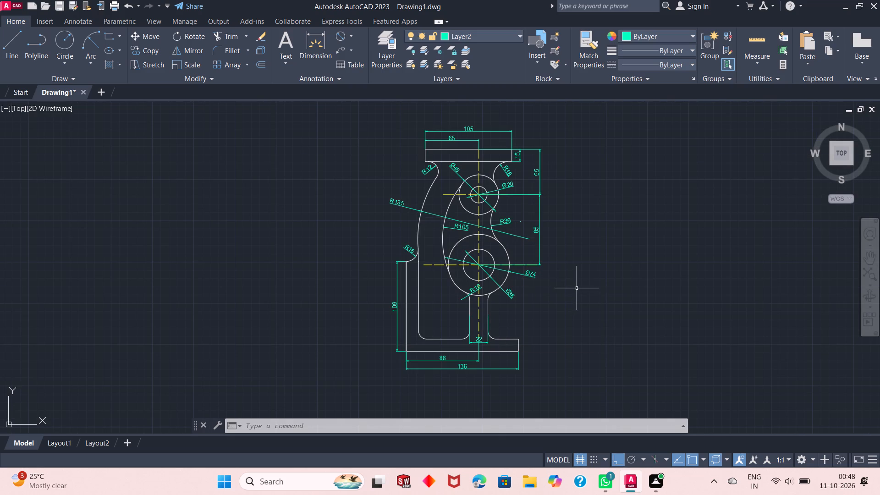
scroll(414, 263, up, 1)
scroll(414, 263, down, 1)
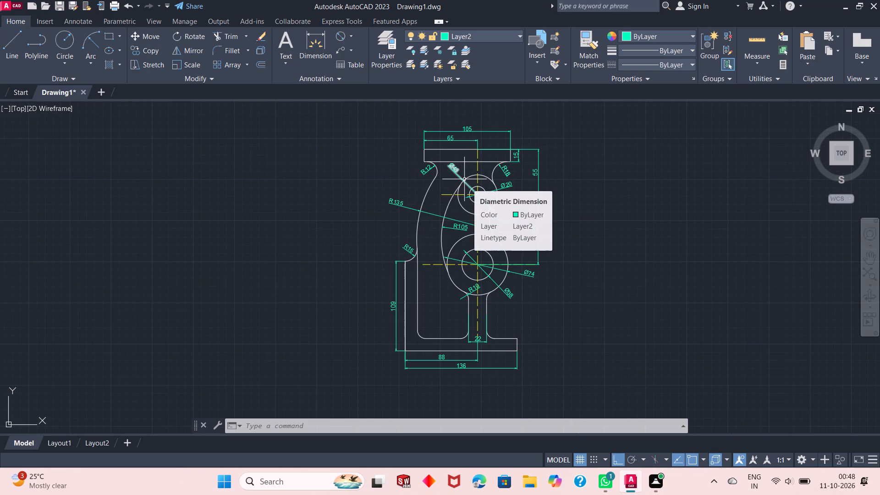
scroll(464, 179, up, 1)
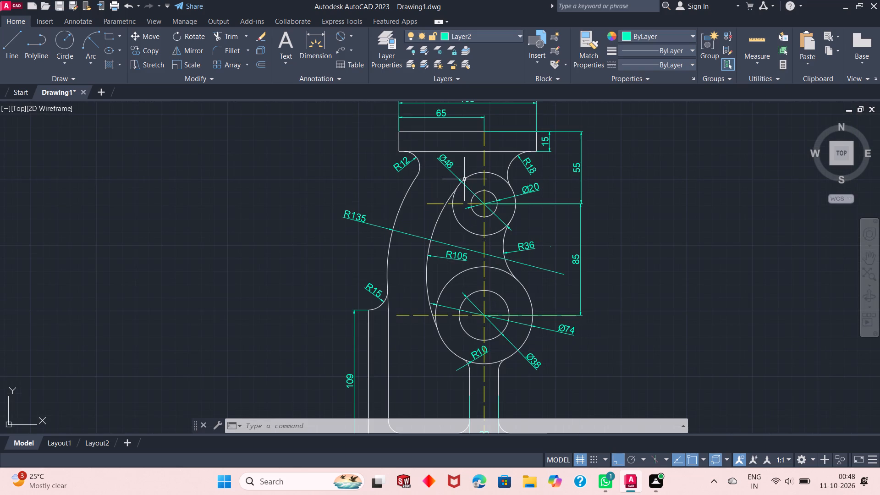
scroll(464, 179, down, 1)
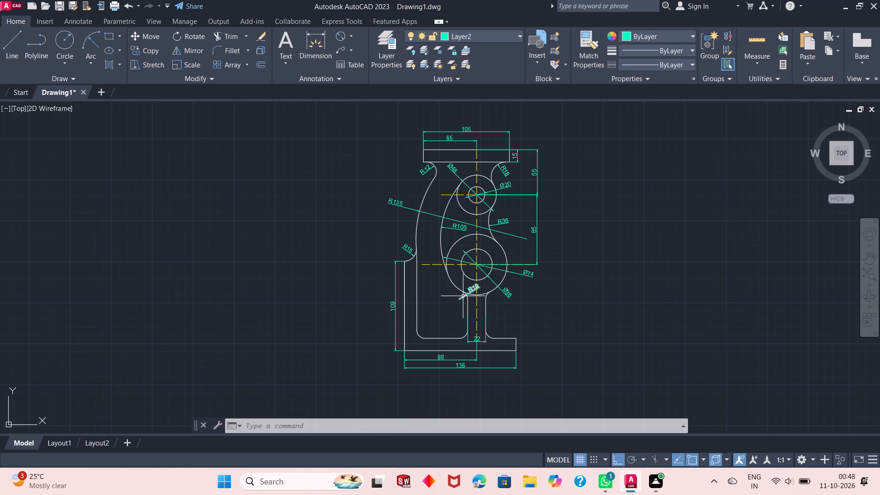
scroll(463, 296, up, 1)
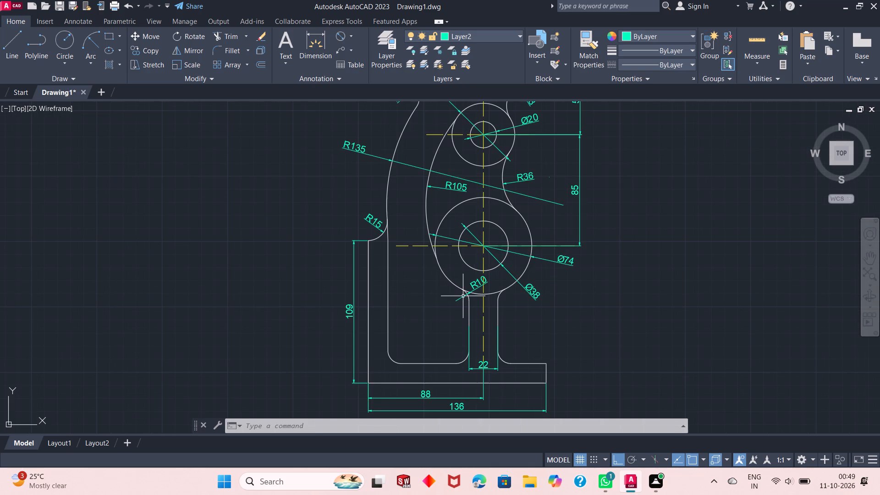
scroll(463, 296, down, 1)
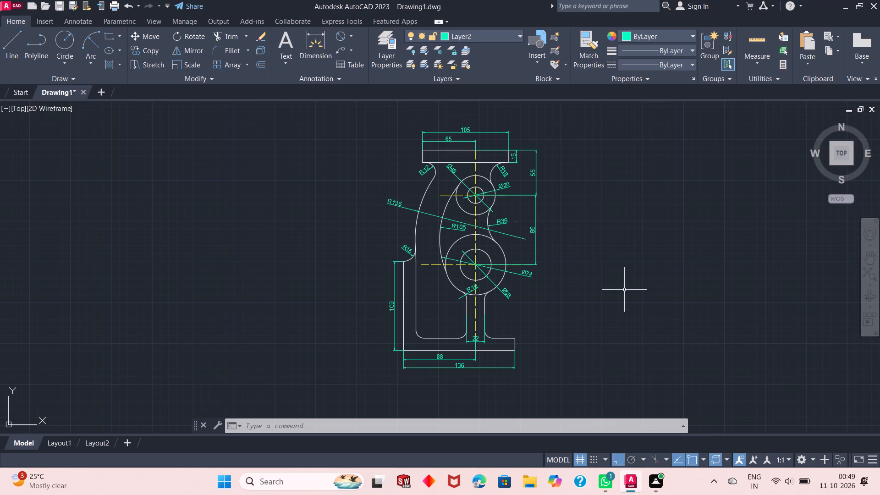
Modify the ISO-25 dimension style to a text height of 4 and set the style current.
key(d)
key(Return)
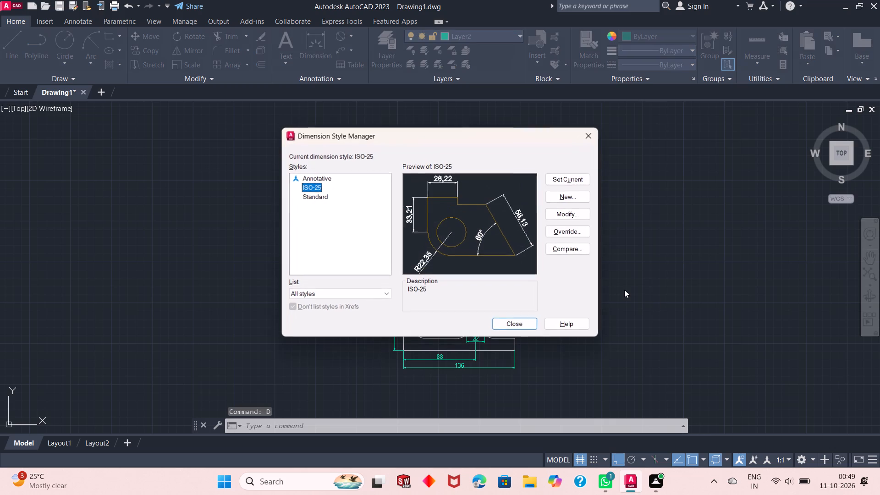
click(573, 213)
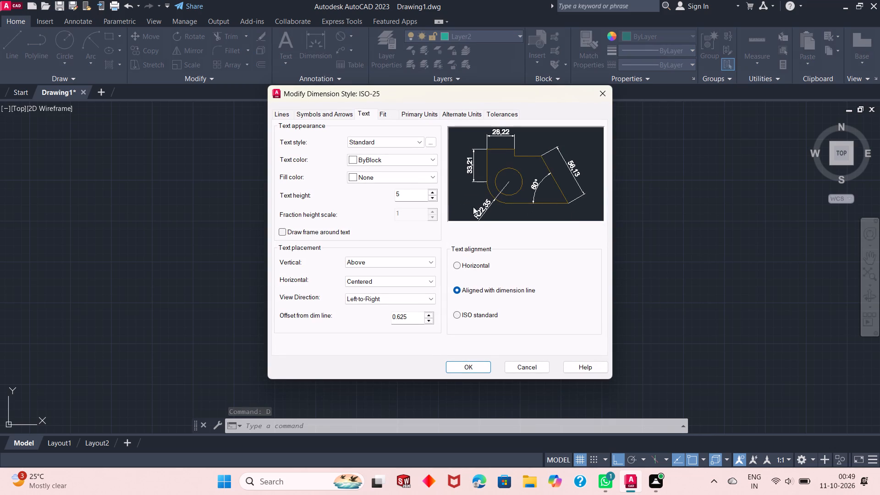
click(395, 194)
double_click(399, 195)
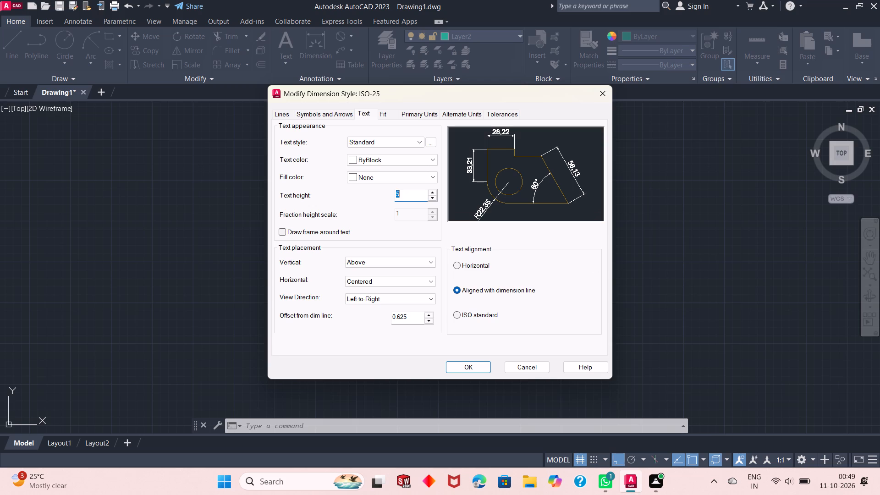
key(4)
key(Return)
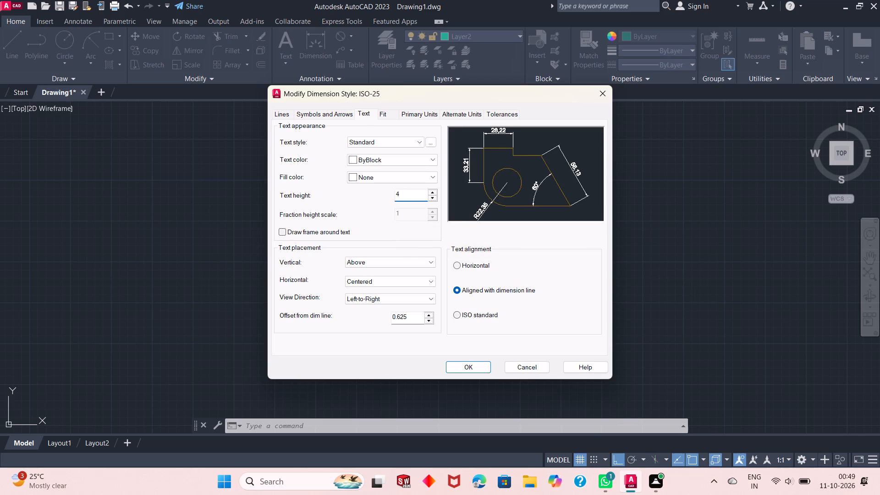
click(476, 368)
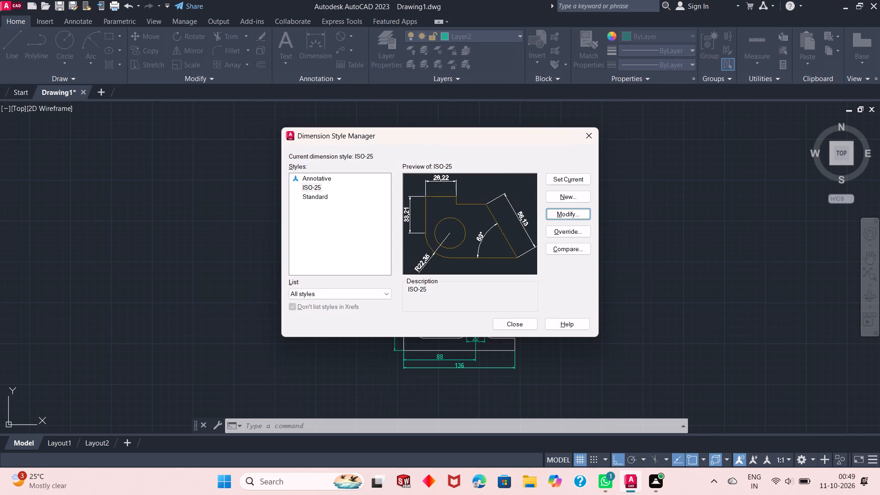
click(558, 181)
click(599, 129)
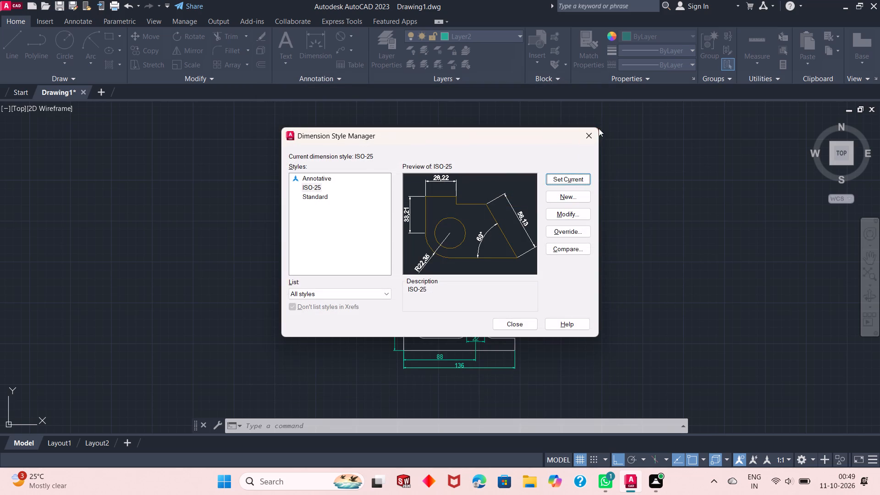
click(592, 137)
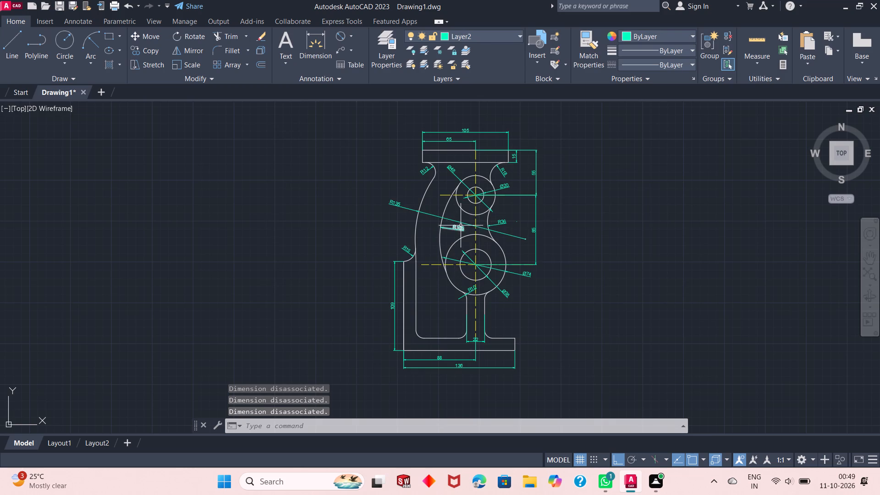
scroll(453, 245, up, 1)
scroll(453, 245, down, 1)
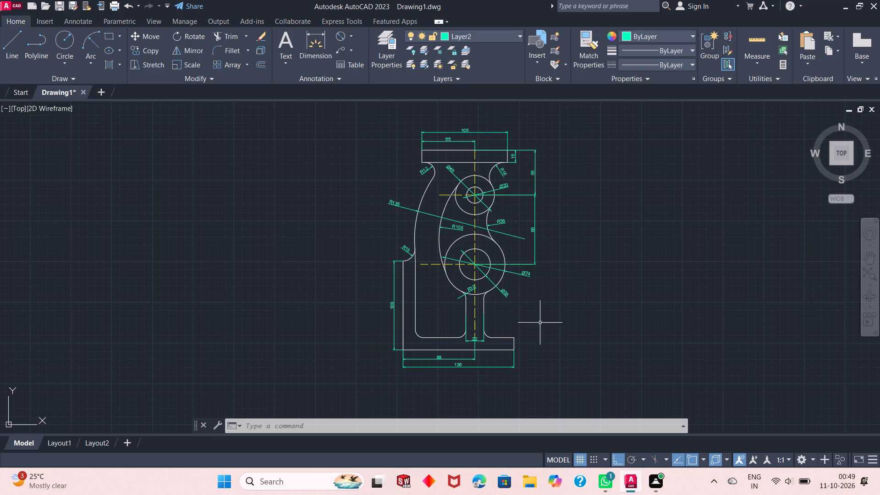
Turn off command-history logging with LOGFILEOFF.
click(282, 424)
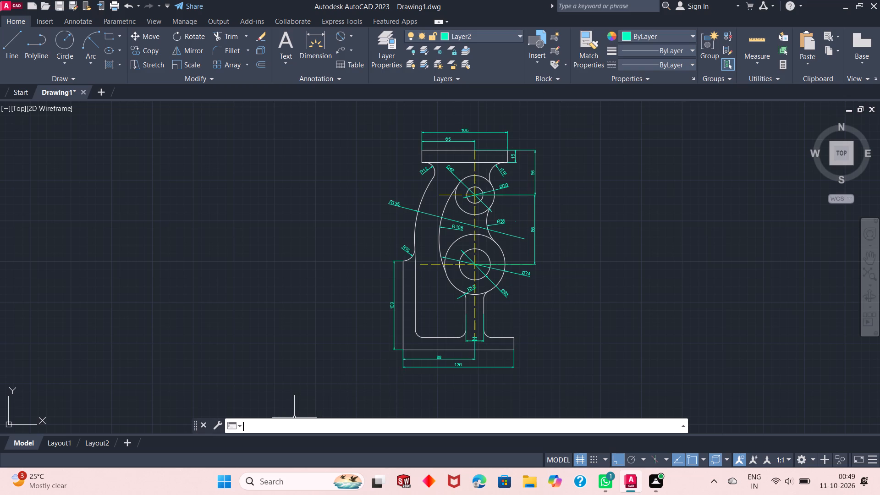
text(log)
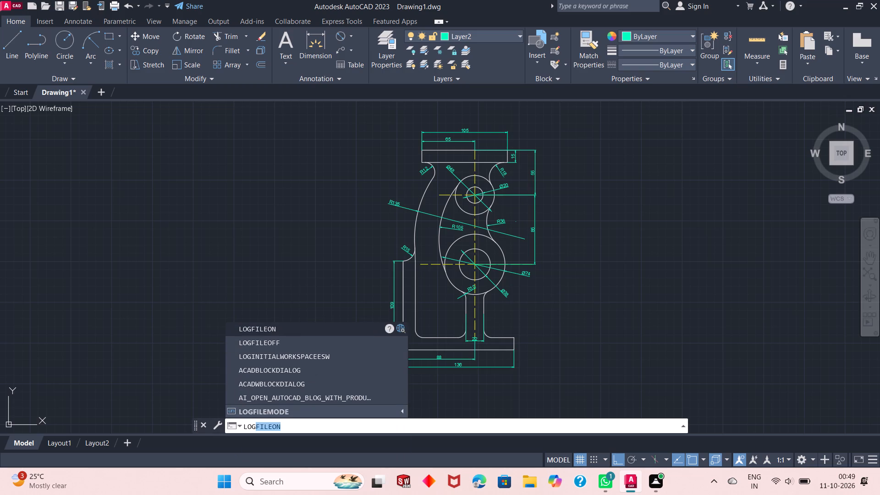
click(275, 344)
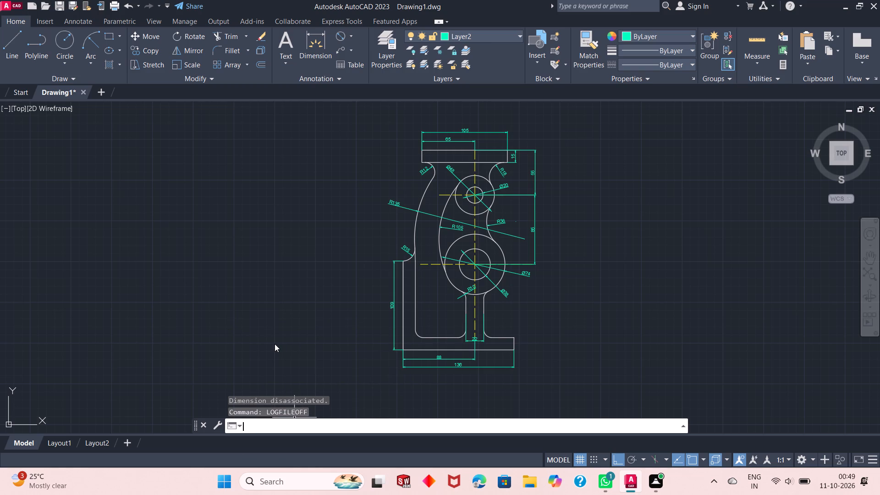
Save the drawing as "C-bracket frame" in the OneDrive folder, in AutoCAD 2018 Drawing format.
key(ctrl+s)
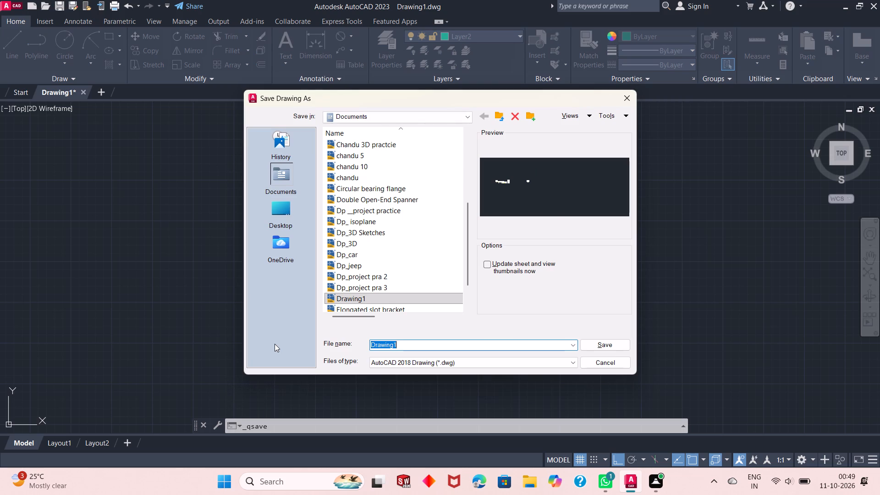
key(shift+c)
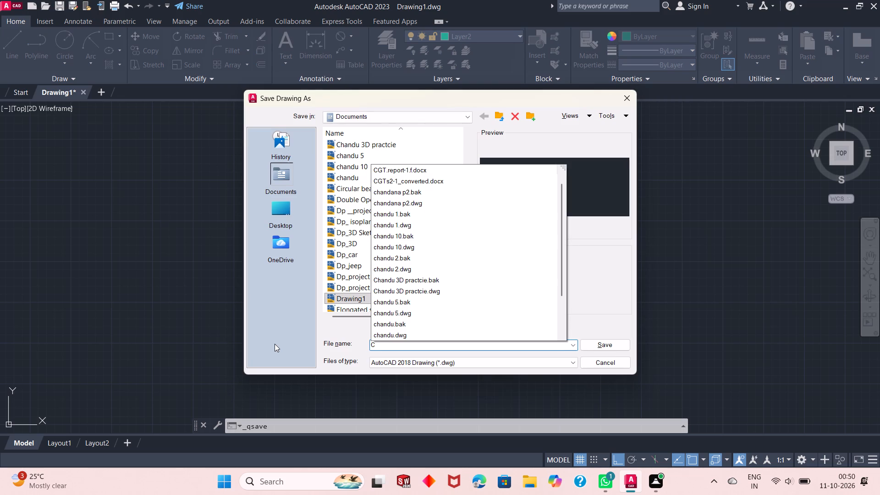
key(minus)
text(bracket)
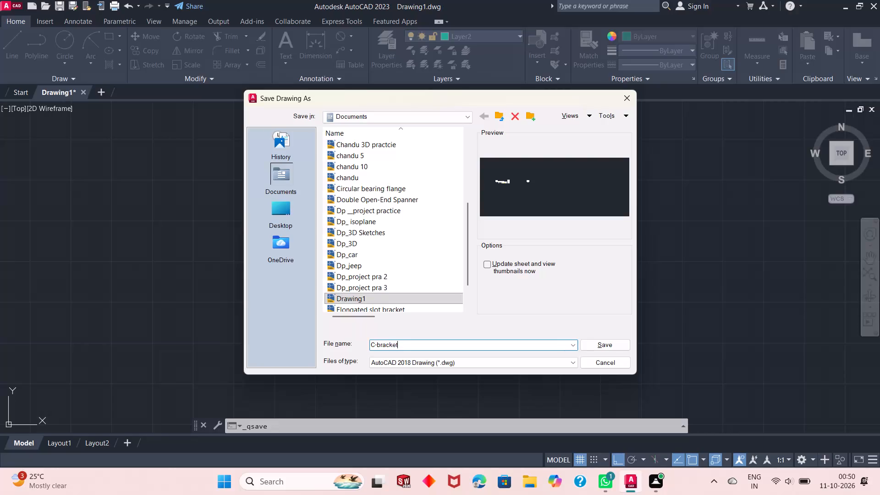
key(space)
text(frame)
click(291, 251)
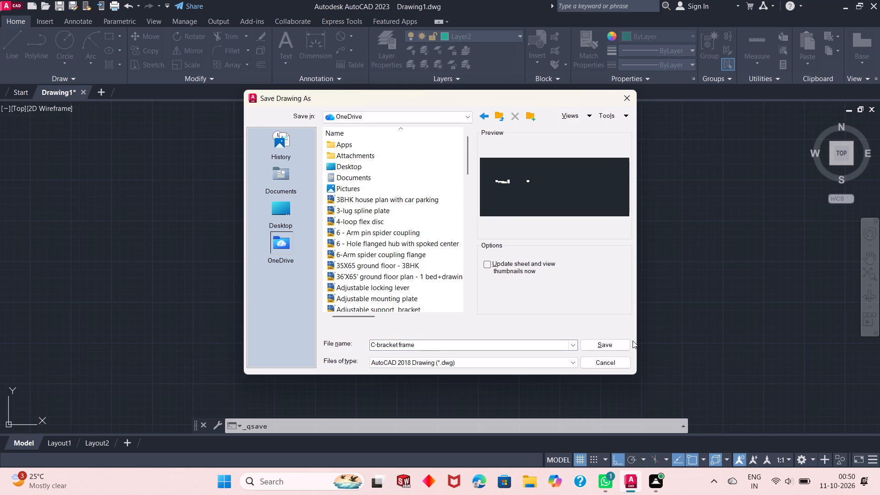
click(617, 348)
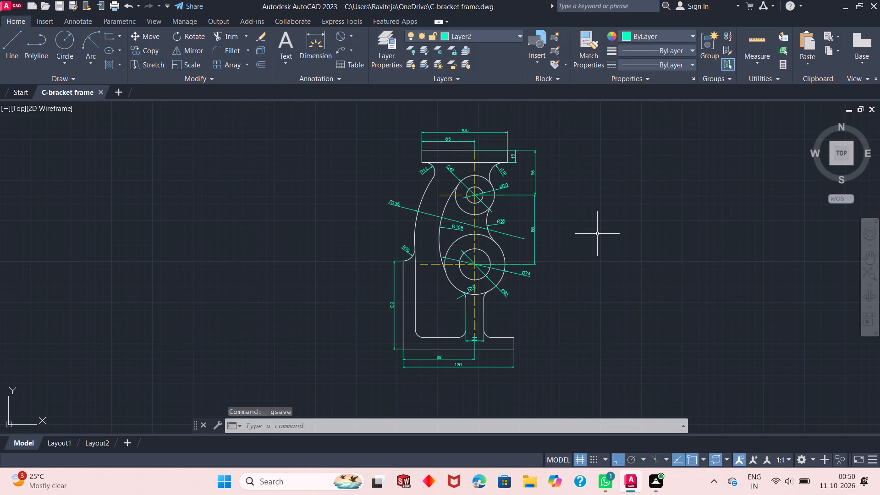
Set up a plot with DWG To PDF.pc3 on ISO expand A4 (297.00 x 210.00 MM), landscape orientation, with the plot centred.
text(plo)
key(Return)
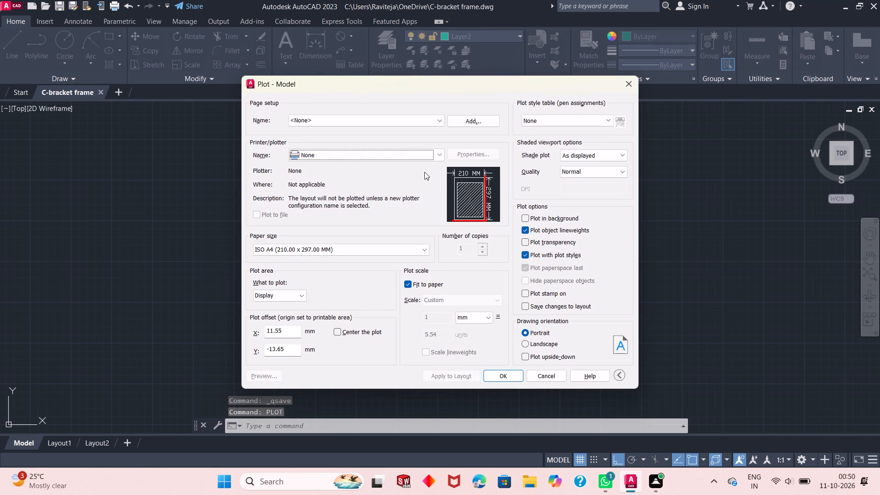
click(398, 156)
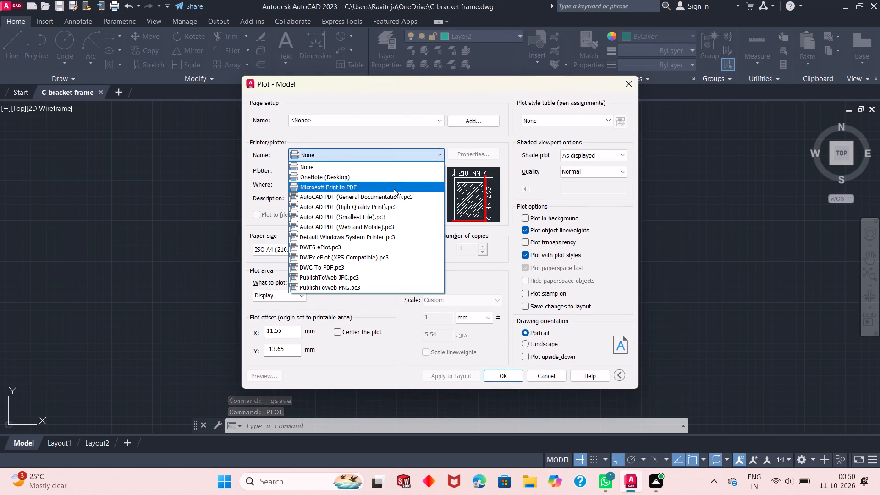
click(329, 269)
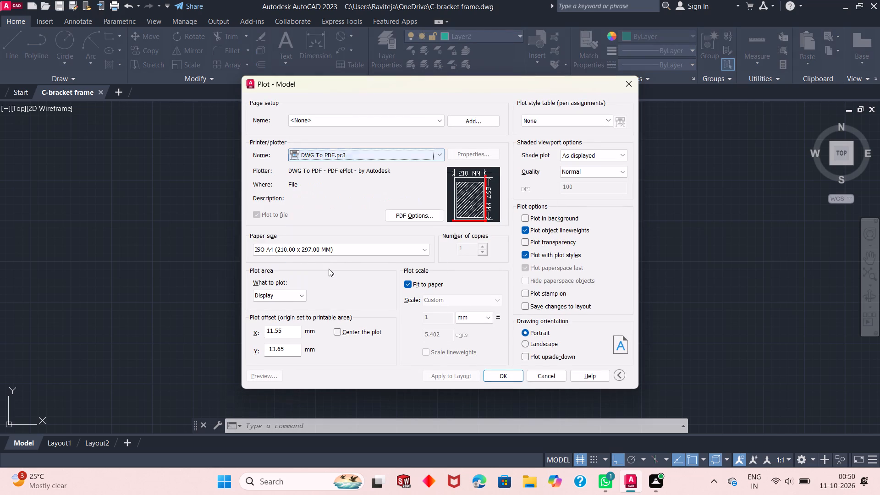
click(336, 251)
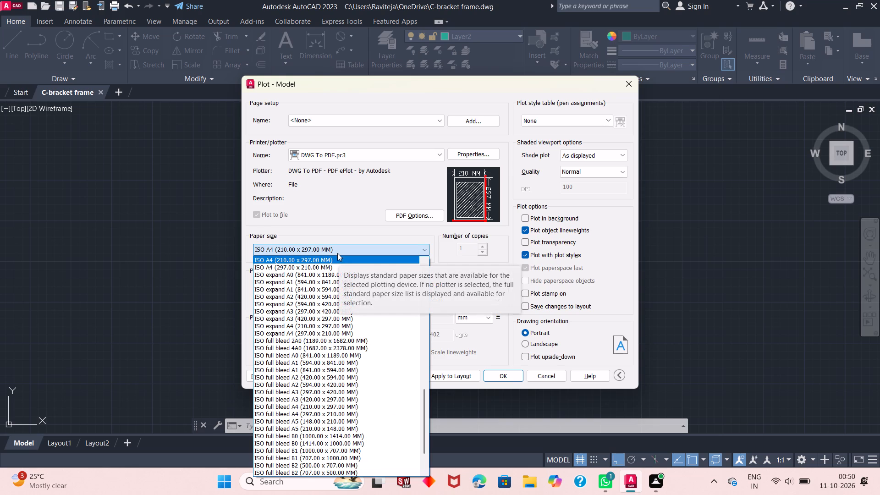
click(332, 332)
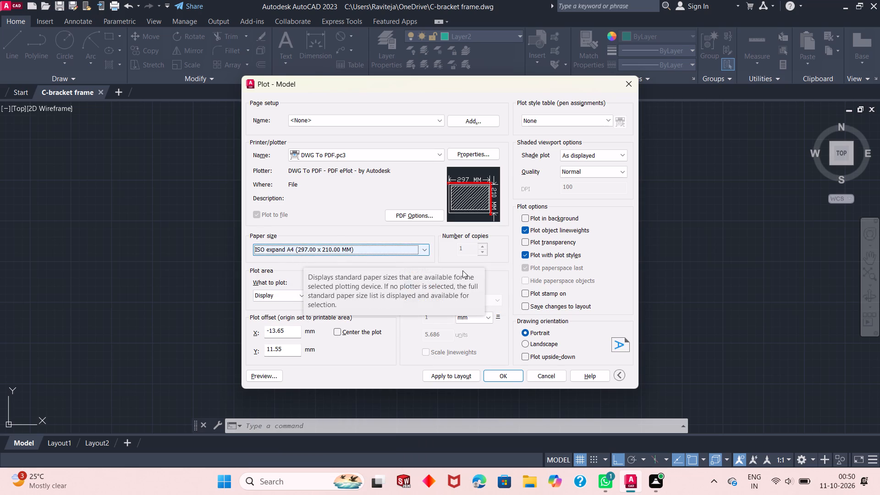
click(530, 341)
click(371, 330)
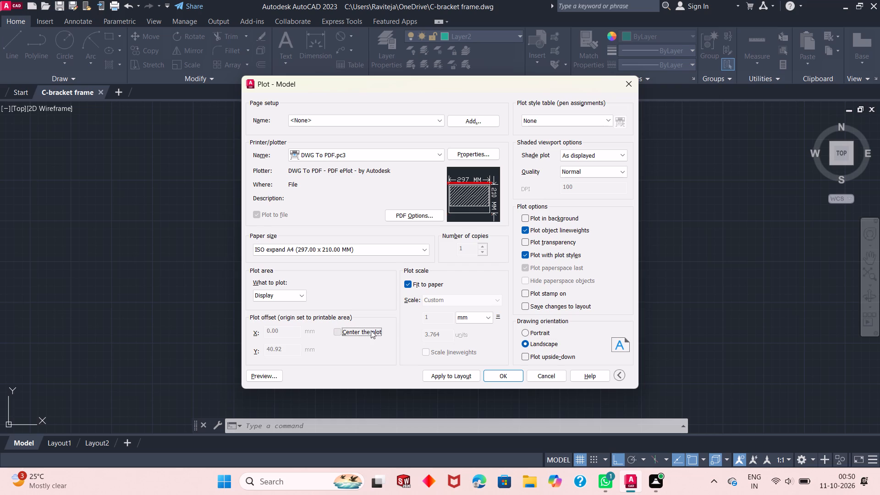
Define the plot area as a window enclosing the whole bracket and all its dimensions.
click(297, 293)
click(288, 330)
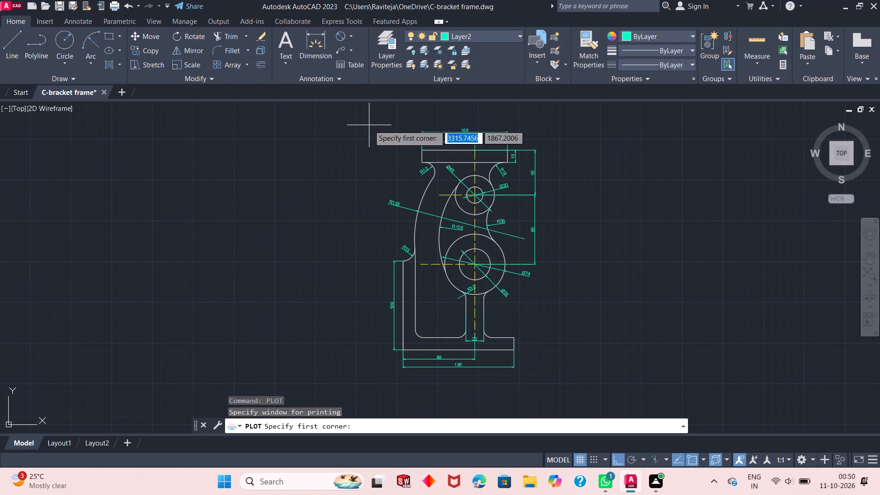
click(363, 115)
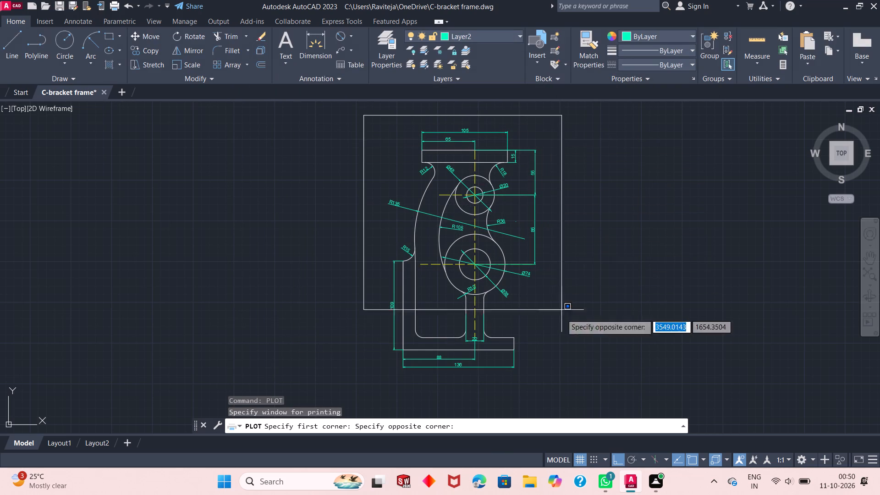
click(565, 388)
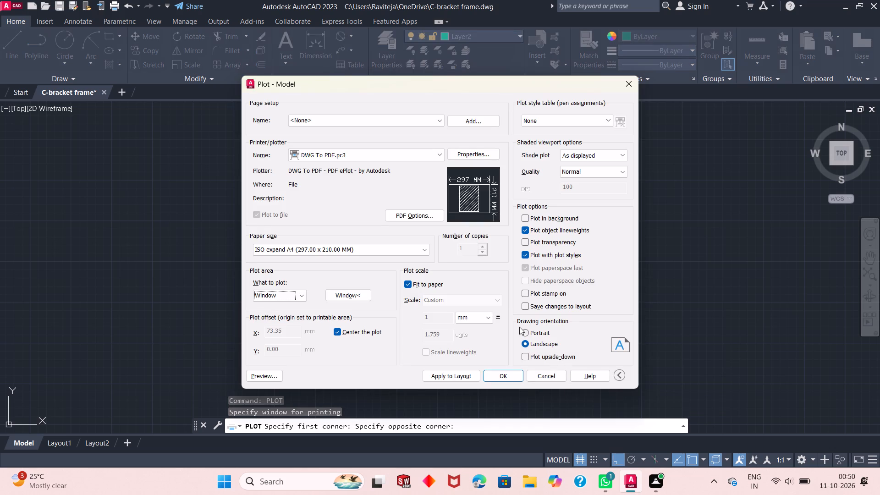
Plot the drawing to "C-bracket frame-Model.pdf" in the OneDrive folder and close the PDF that opens.
click(508, 375)
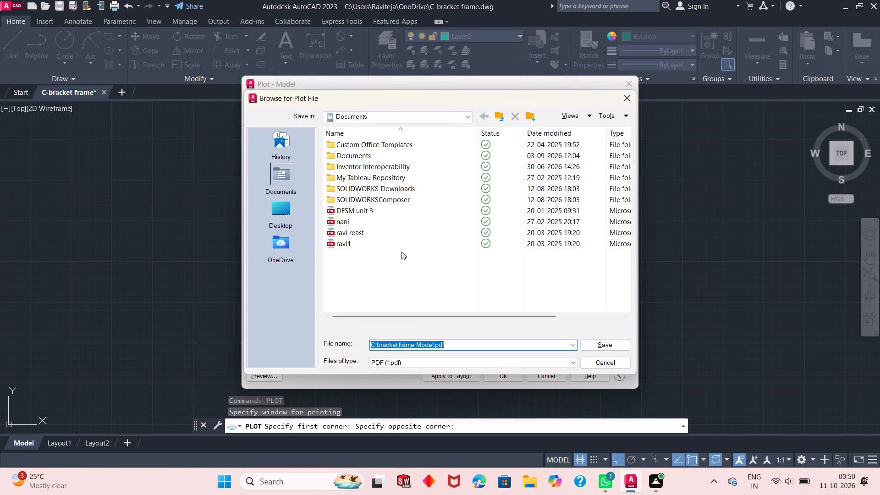
click(293, 249)
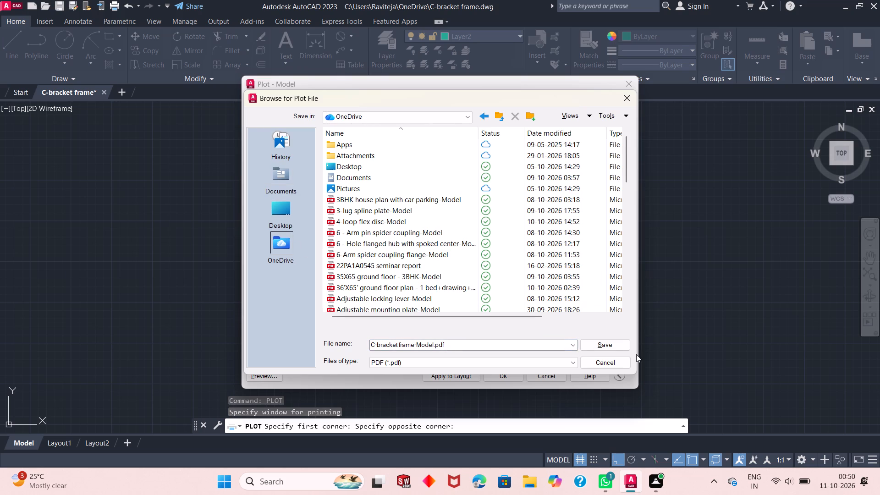
click(599, 343)
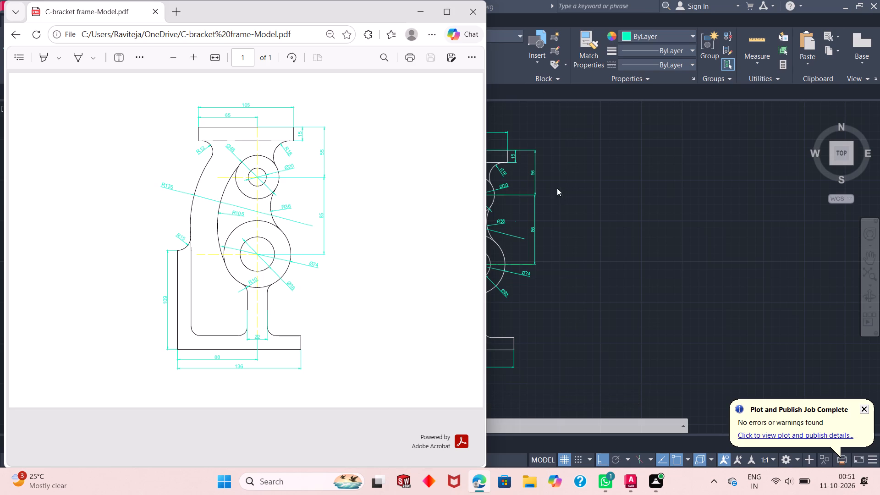
click(477, 10)
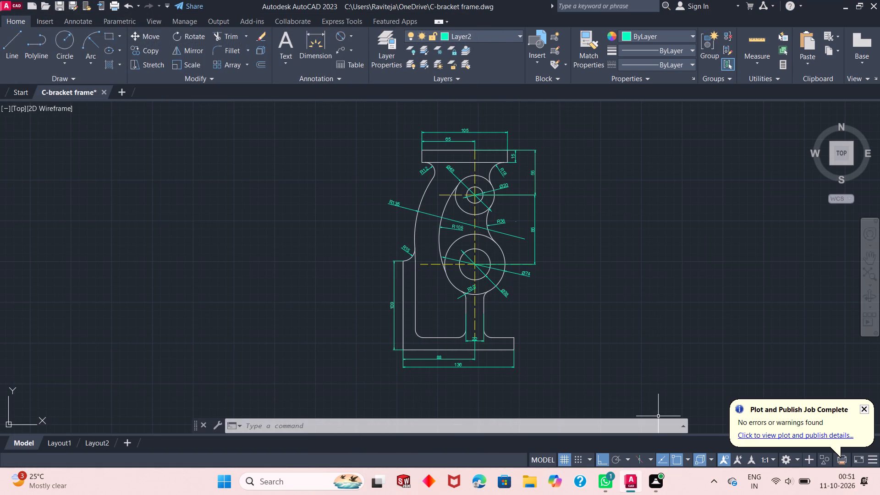